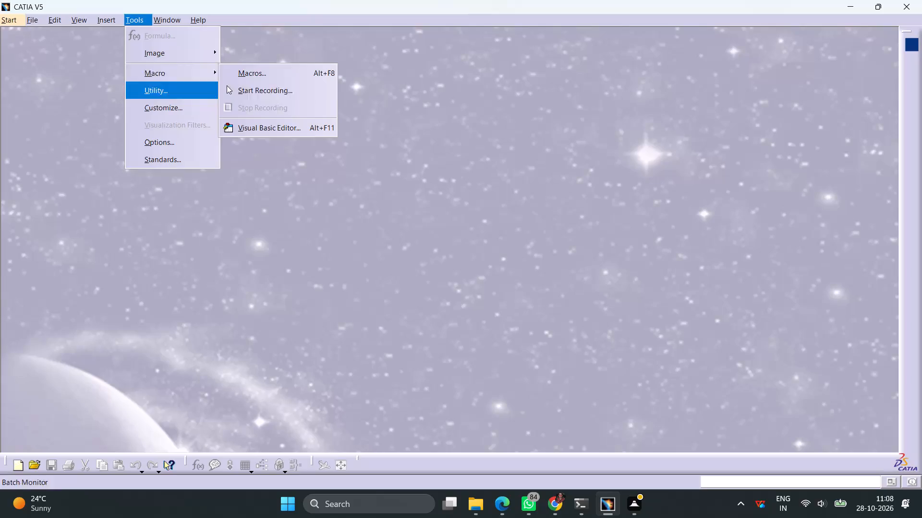
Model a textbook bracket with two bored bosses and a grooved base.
Start recording a macro with CATScript as the language.
left_click(246, 88)
left_click(561, 393)
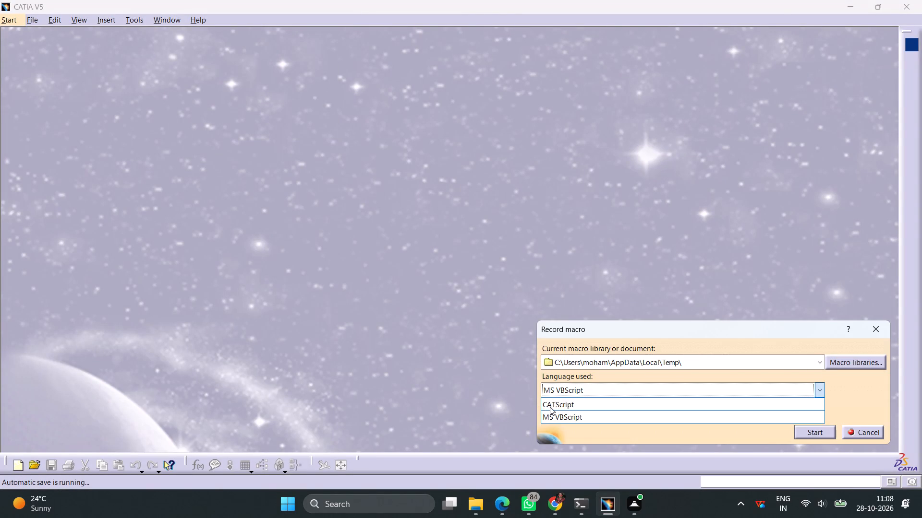
left_click(550, 407)
left_click(810, 434)
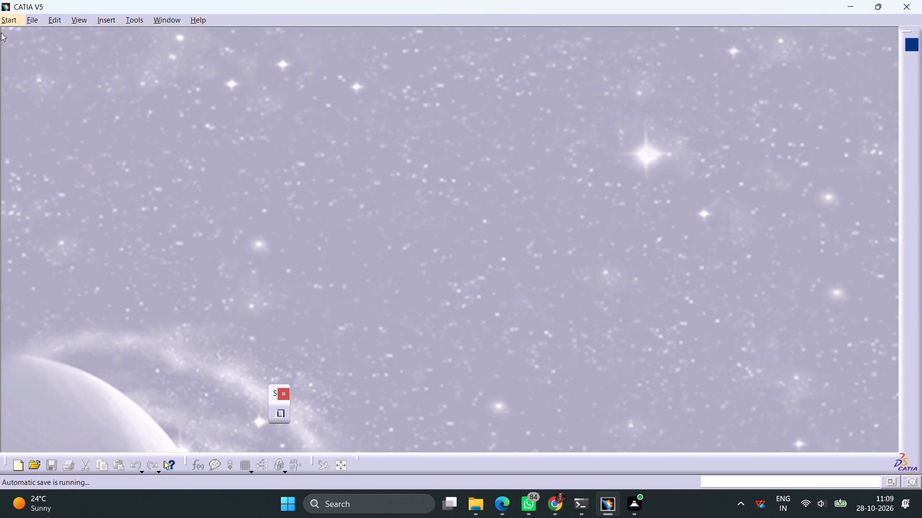
Create a new part in the Part Design workbench of Mechanical Design.
left_click(11, 12)
left_click(13, 20)
left_click(52, 72)
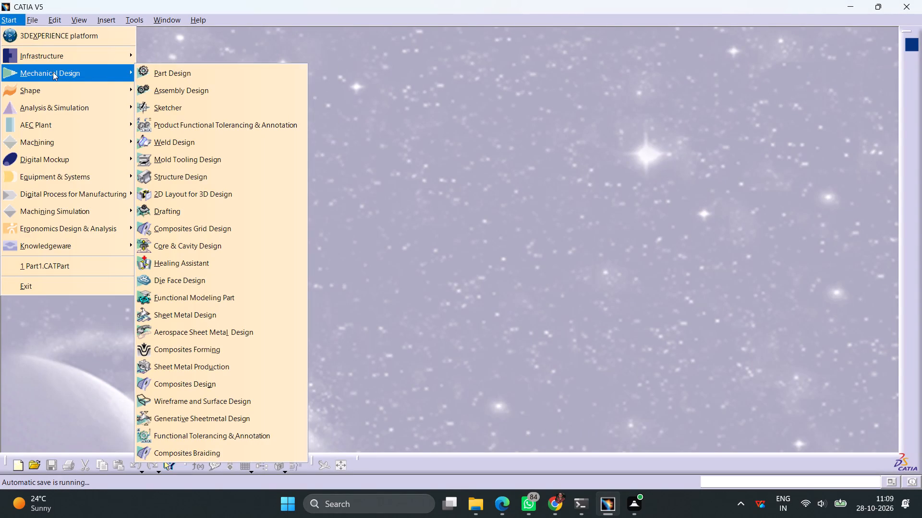
left_click(168, 78)
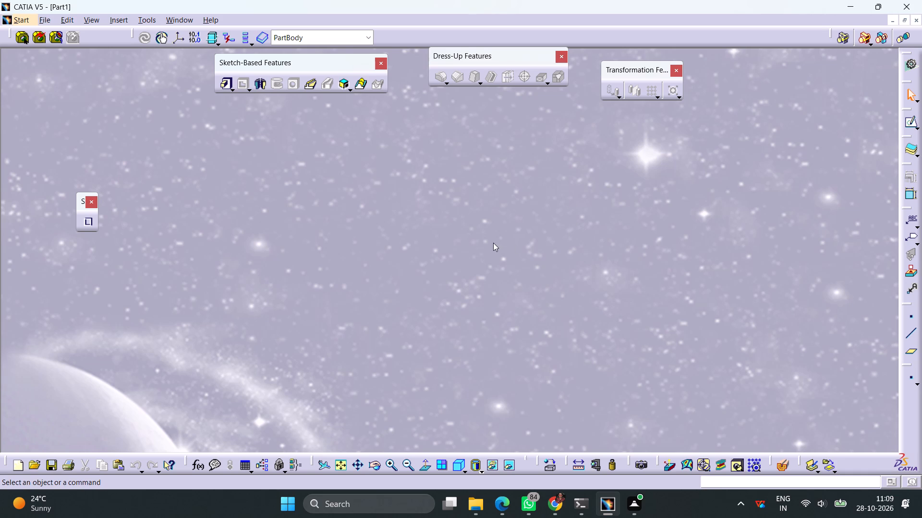
Open a new sketch on the yz plane.
left_click(471, 271)
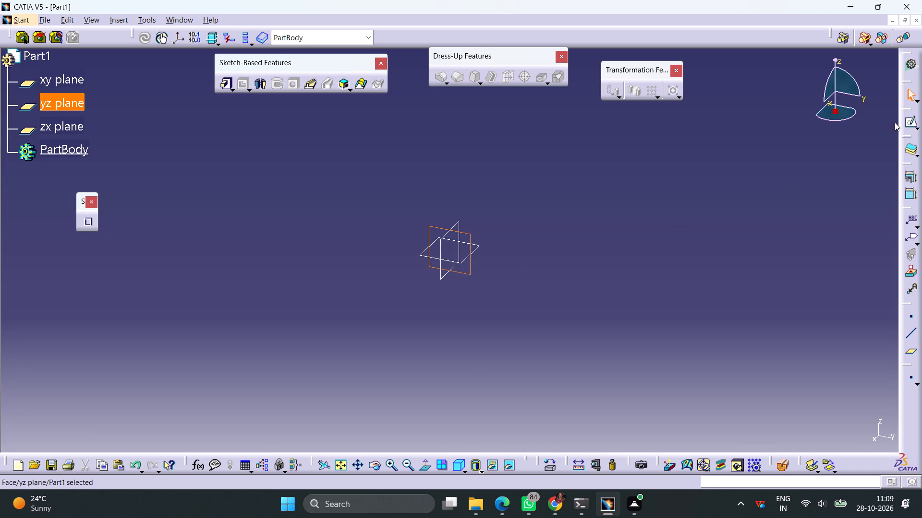
left_click(905, 121)
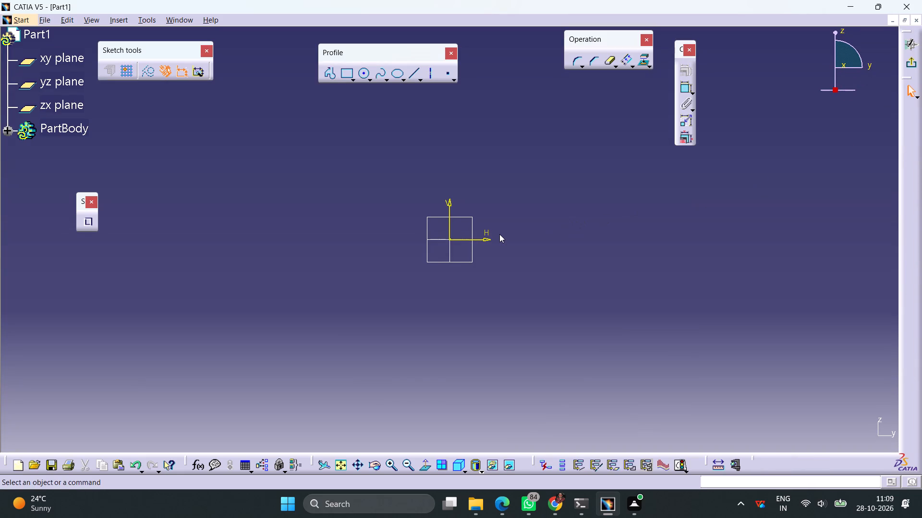
Draw a horizontal line centred on the origin with symmetrical extension and set its length to 85 mm.
left_click(410, 76)
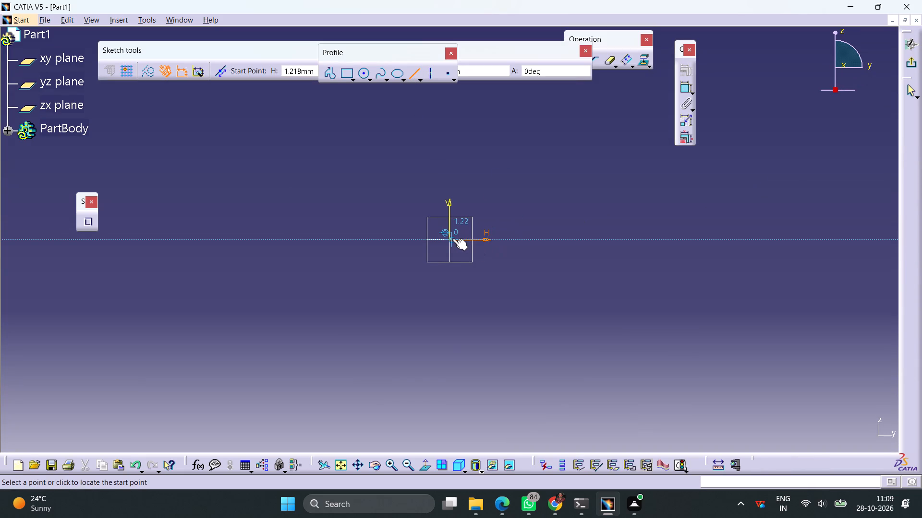
left_click(450, 239)
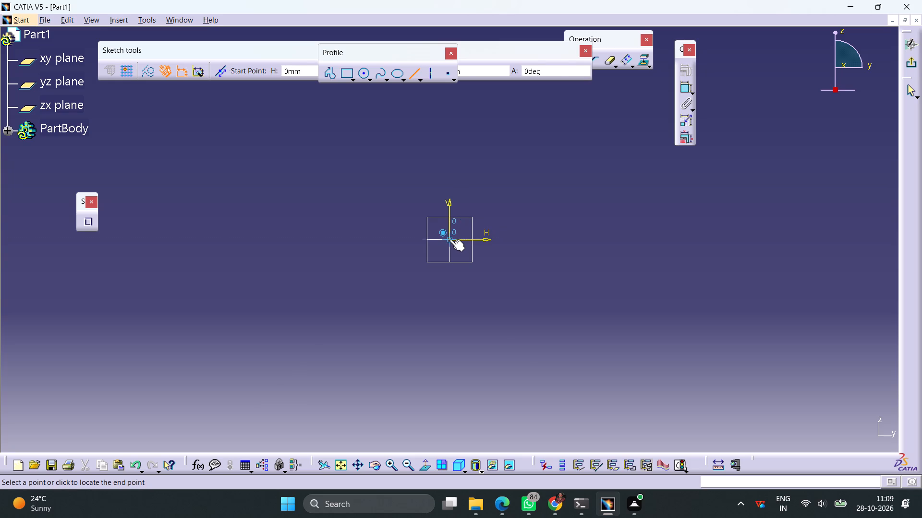
left_click(221, 74)
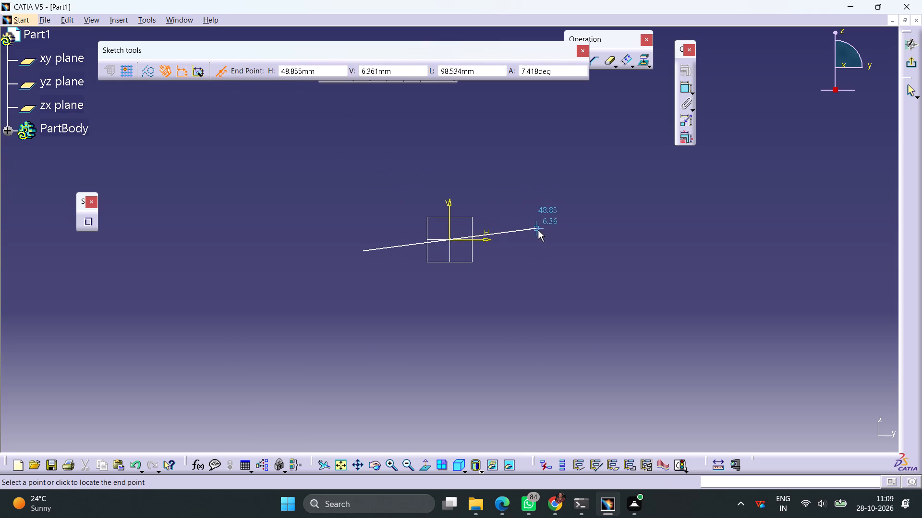
left_click(546, 238)
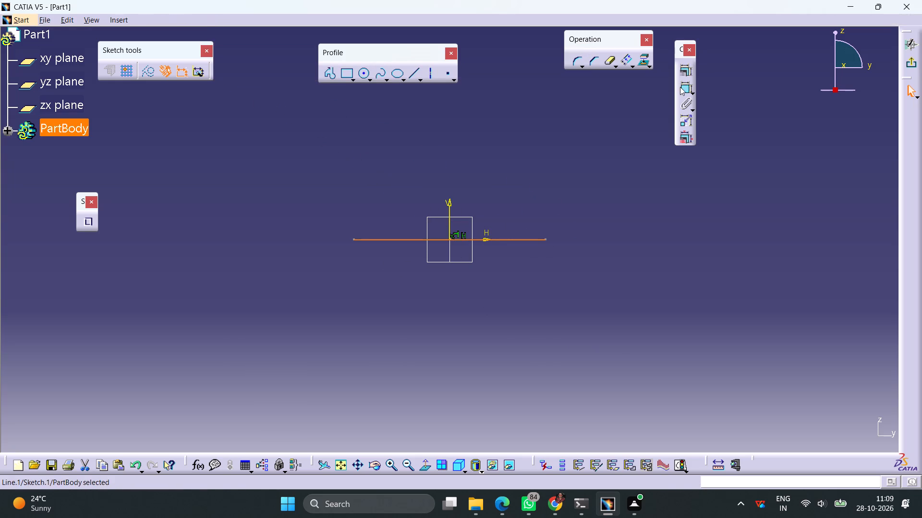
left_click(680, 87)
left_click(572, 199)
double_click(572, 196)
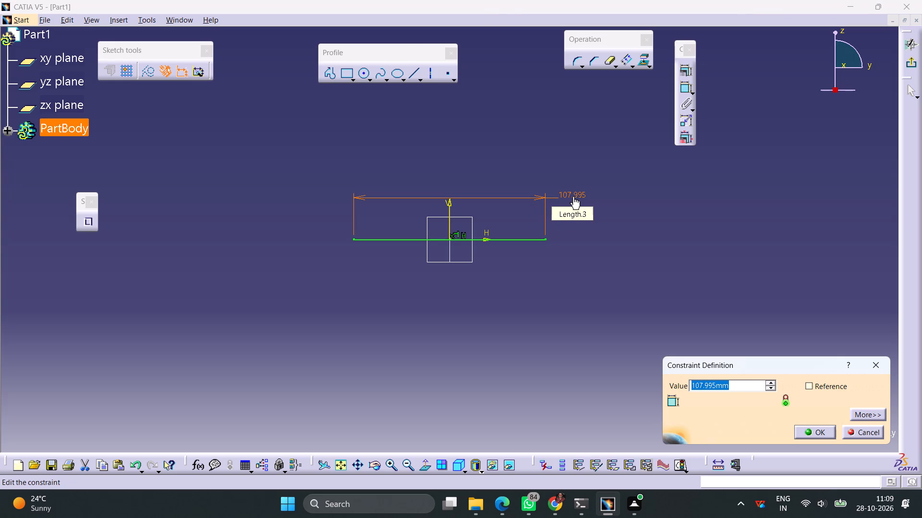
type("85")
key("Return")
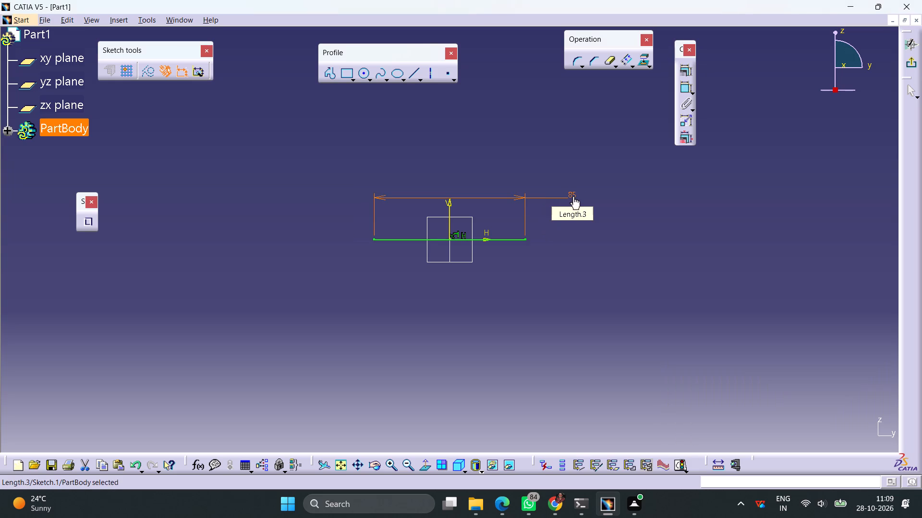
left_click(569, 165)
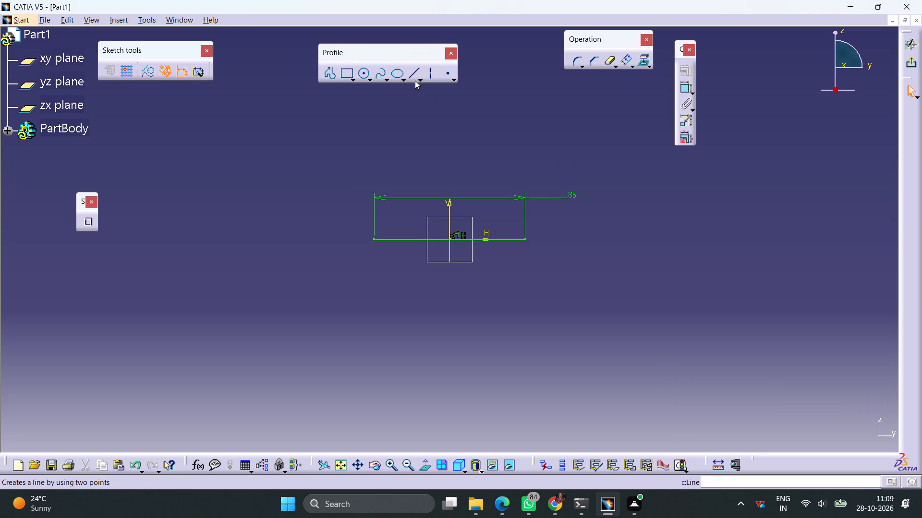
Draw a vertical line down from the right end of the 85 mm line, without symmetrical extension, and set its length to 18 mm.
left_click(413, 78)
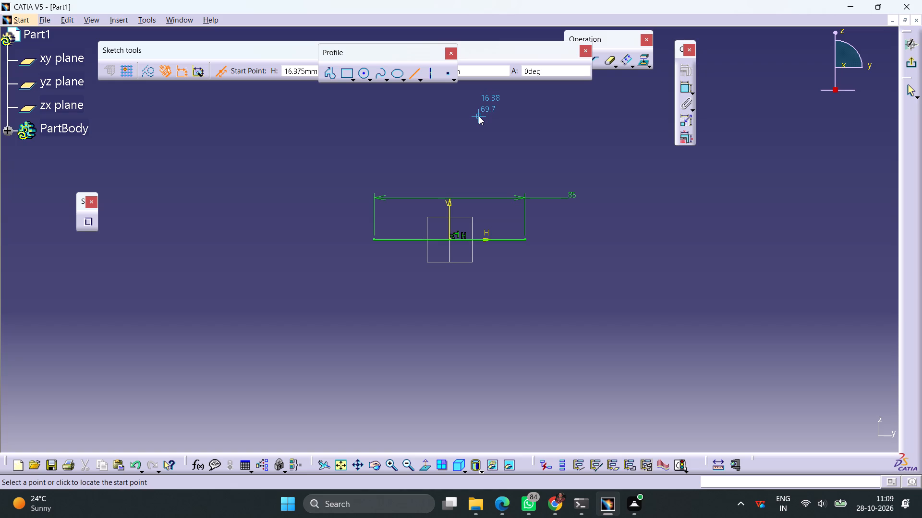
left_click(526, 240)
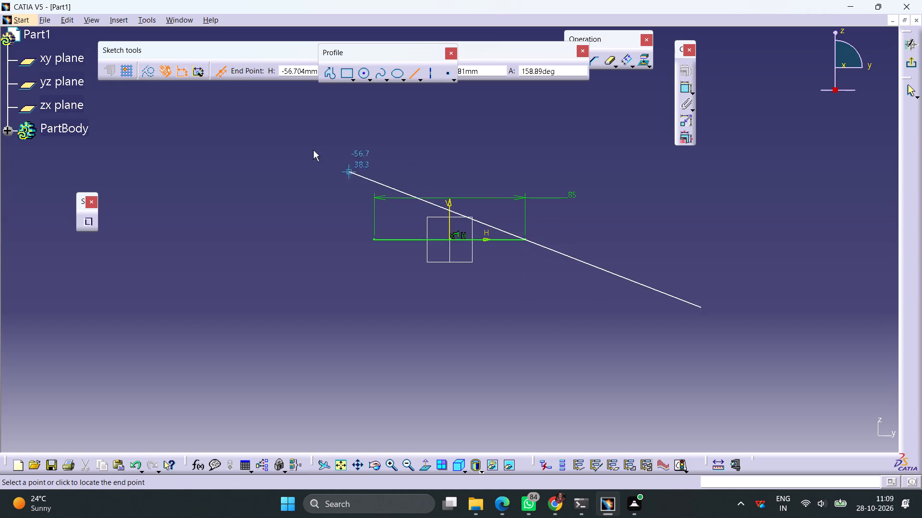
left_click(217, 71)
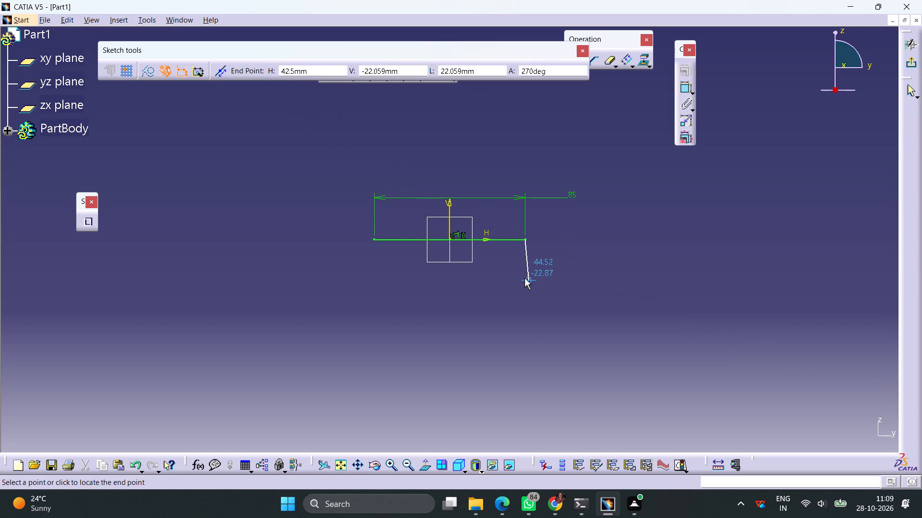
left_click(524, 278)
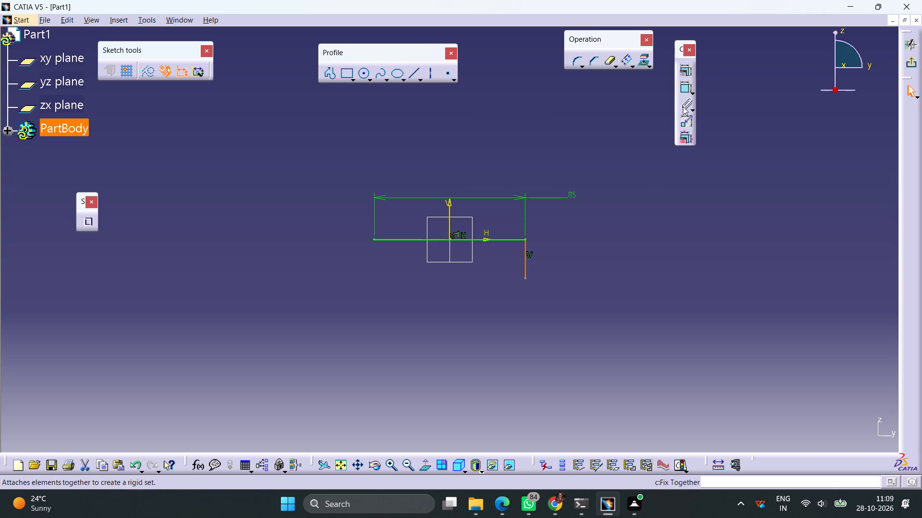
left_click(683, 87)
left_click(602, 260)
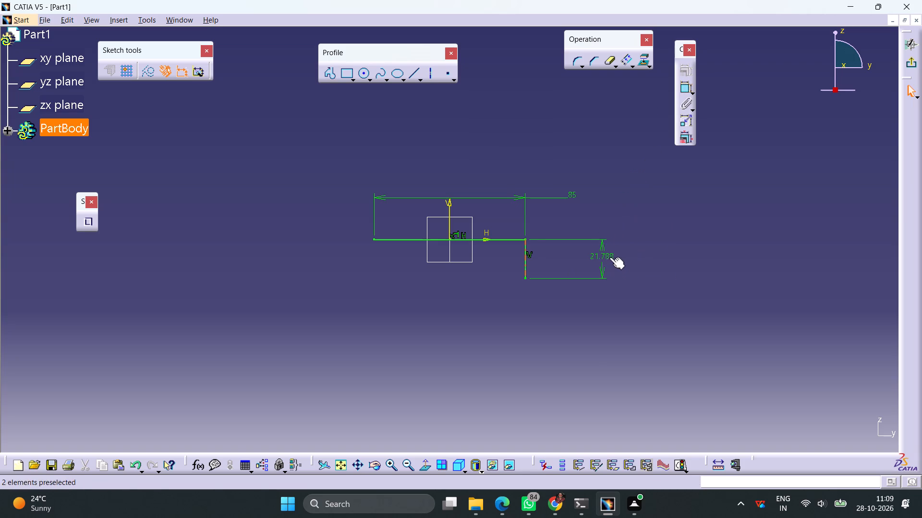
double_click(611, 256)
type("18")
key("Return")
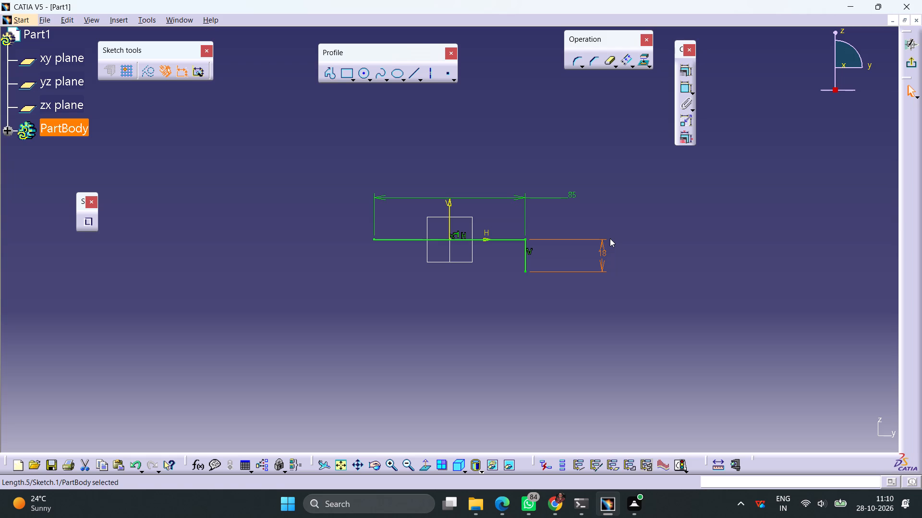
left_click(664, 230)
Draw a vertical line down from the left end of the 85 mm line, ending level with the right vertical line.
left_click(410, 78)
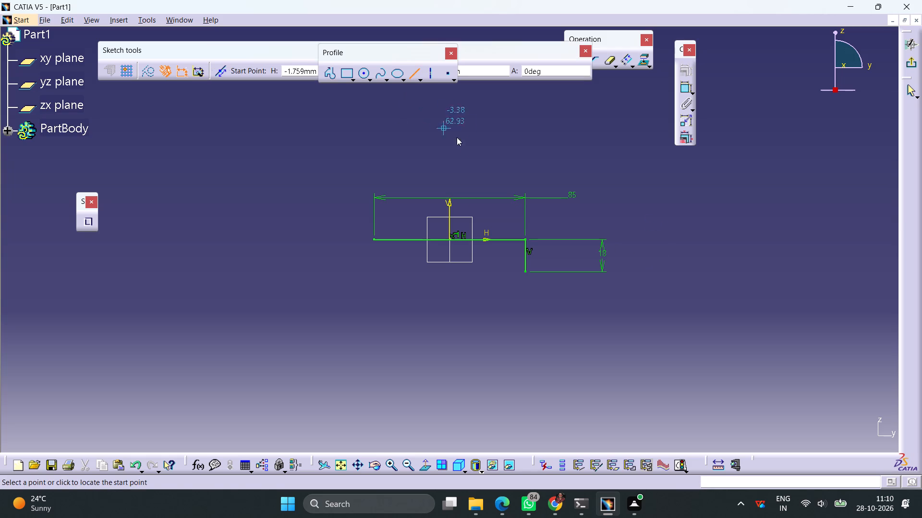
left_click(377, 241)
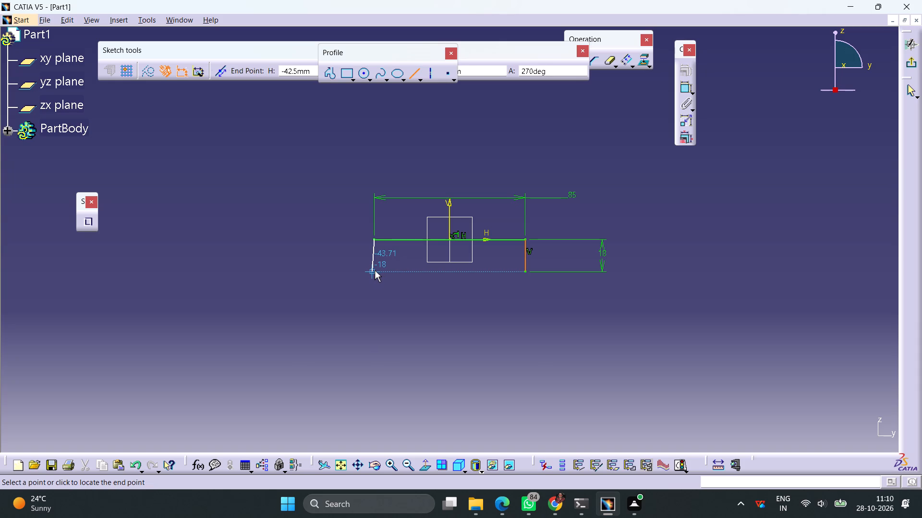
left_click(375, 271)
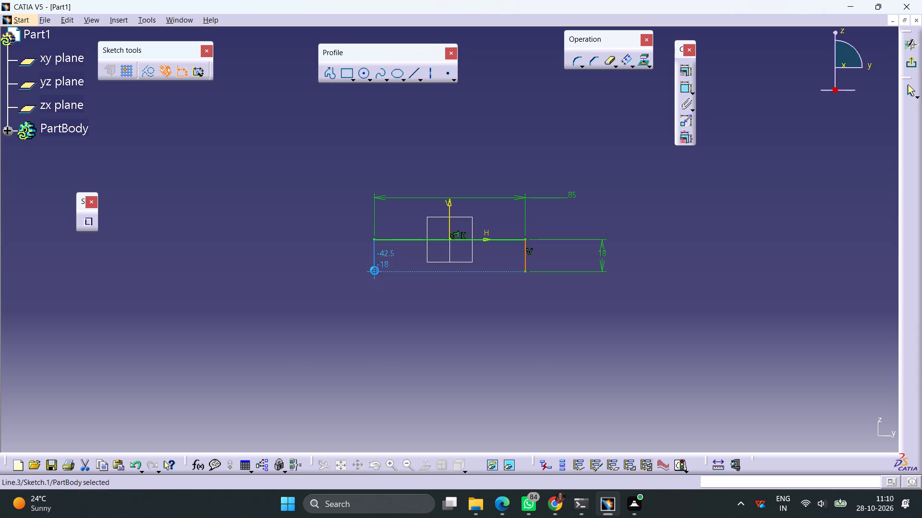
left_click(376, 298)
Draw a horizontal line inward from the lower end of the left vertical line and set its length to 18 mm.
left_click(410, 73)
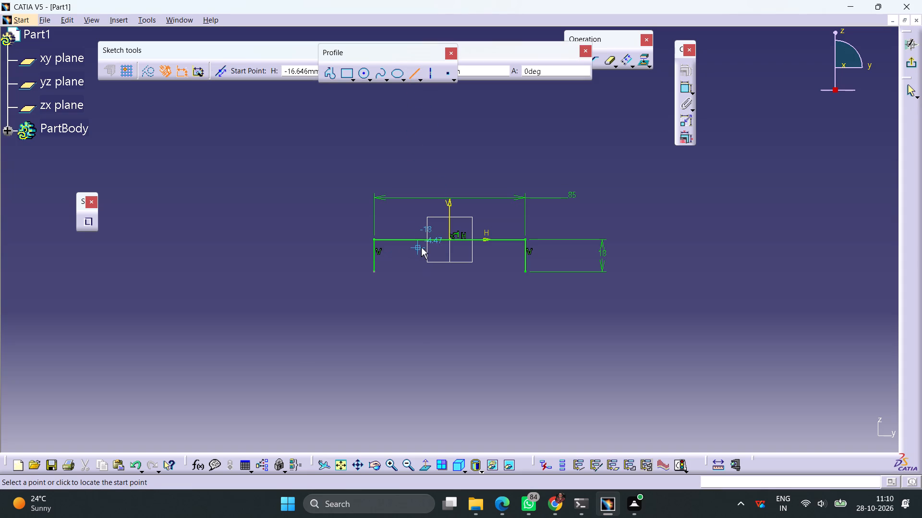
left_click(375, 273)
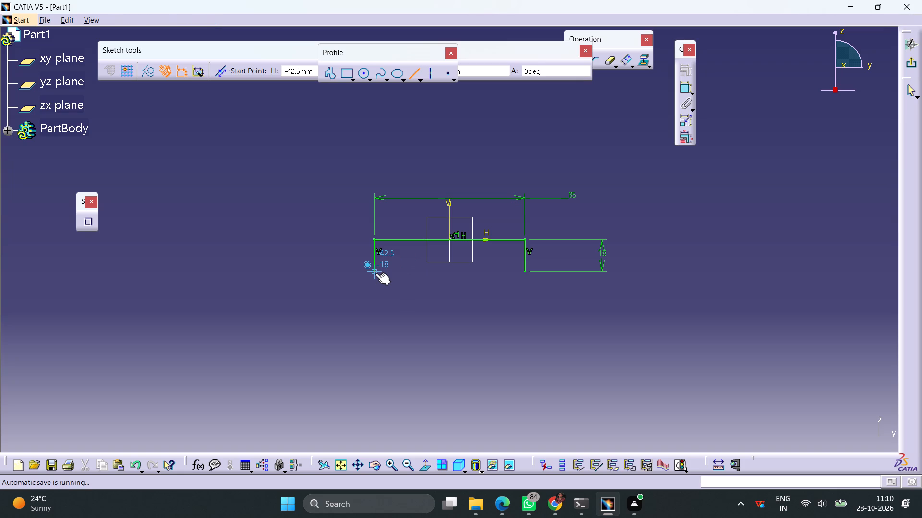
left_click(401, 273)
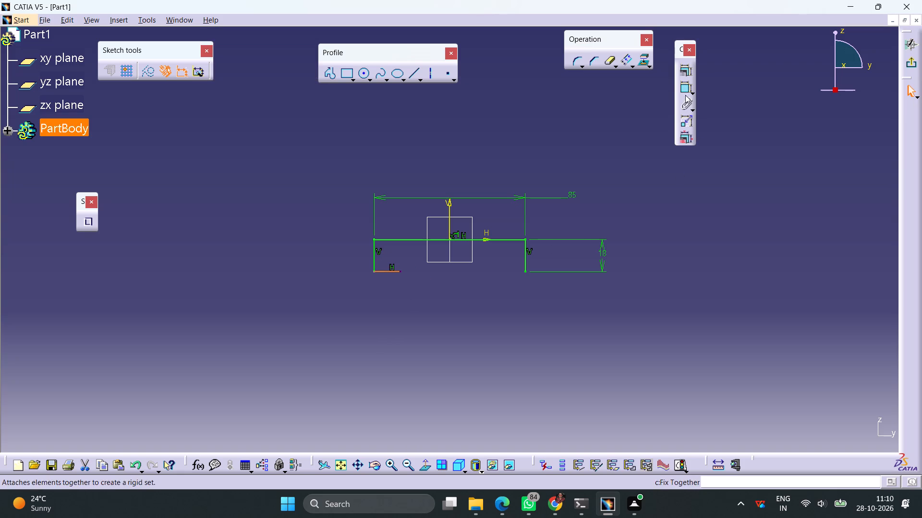
left_click(685, 90)
left_click(426, 310)
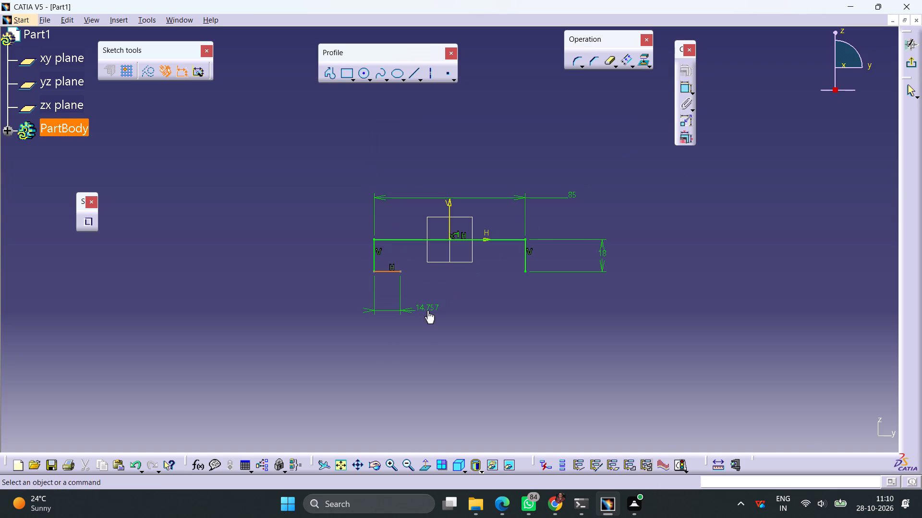
double_click(427, 309)
type("18")
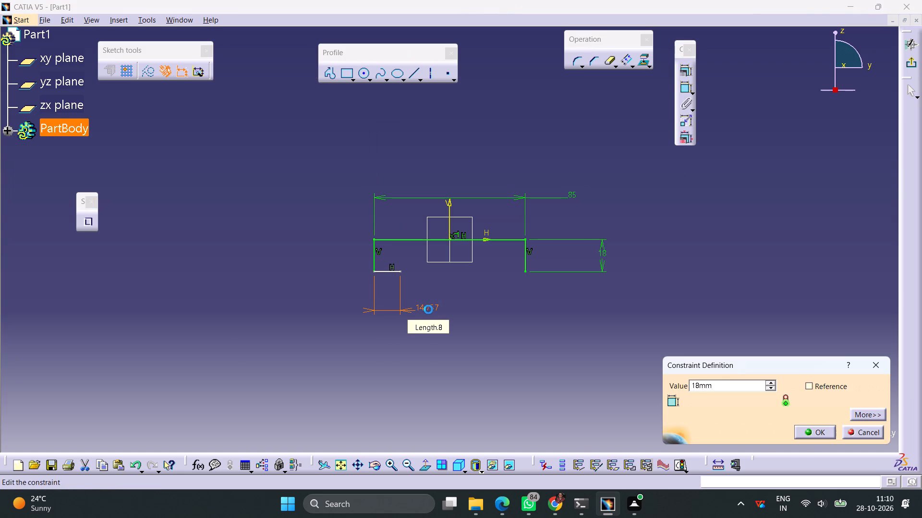
key("Return")
left_click(487, 334)
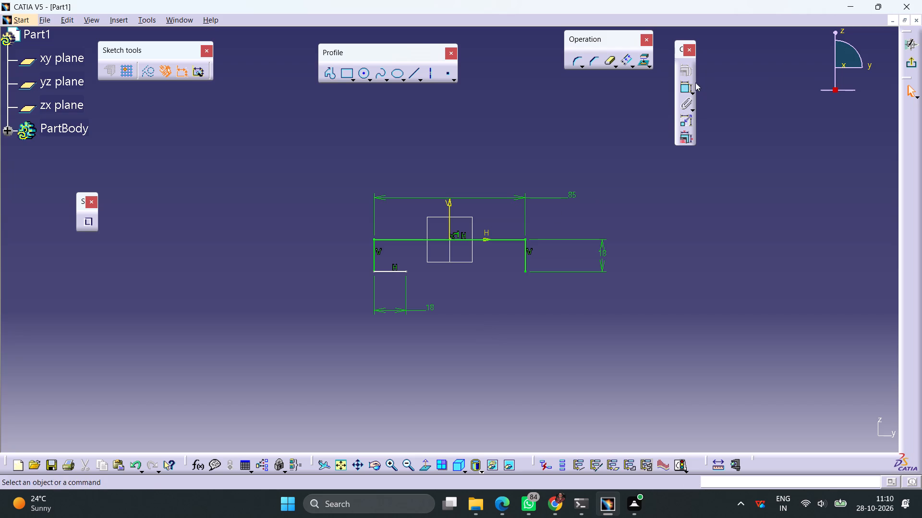
Dimension the vertical distance between the lower-left horizontal line and the top line, placing it left of the profile.
left_click(683, 88)
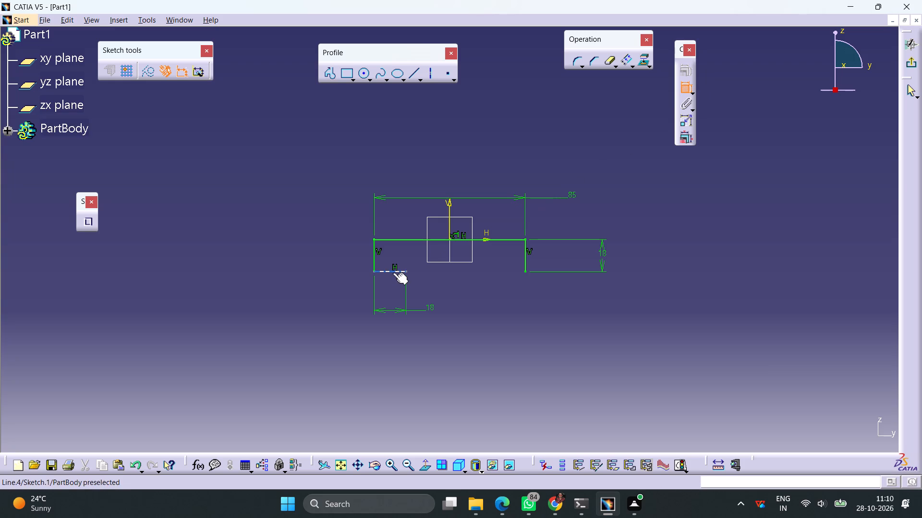
left_click(394, 271)
left_click(394, 241)
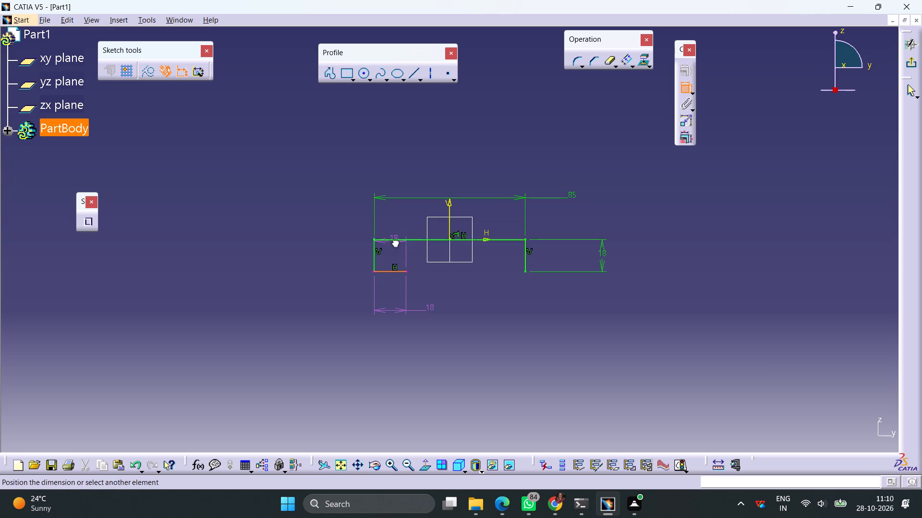
left_click(343, 264)
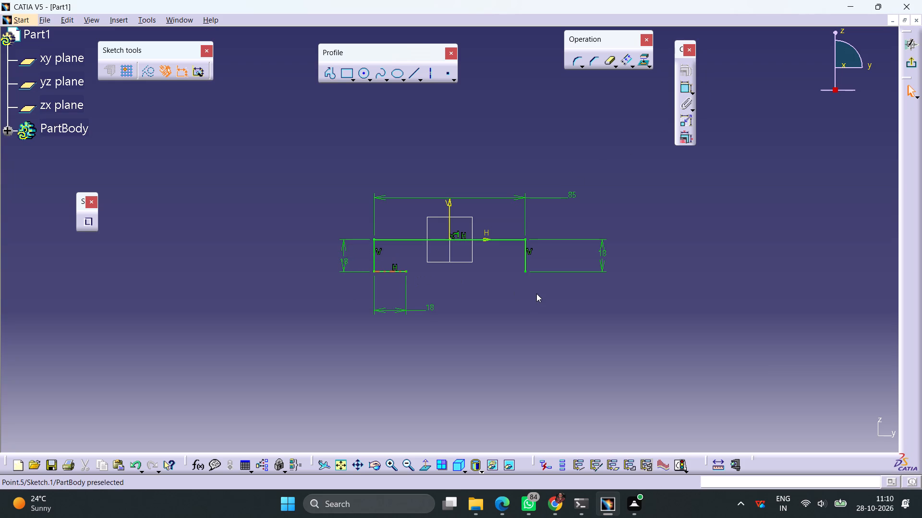
left_click(536, 294)
Draw a horizontal line inward from the lower end of the right vertical line and set its length to 18 mm.
left_click(413, 77)
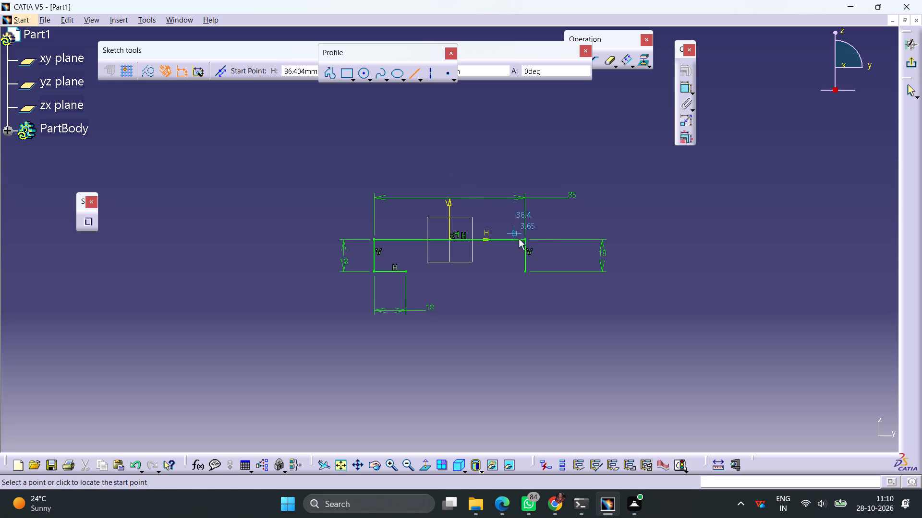
left_click(525, 271)
left_click(504, 271)
left_click(684, 87)
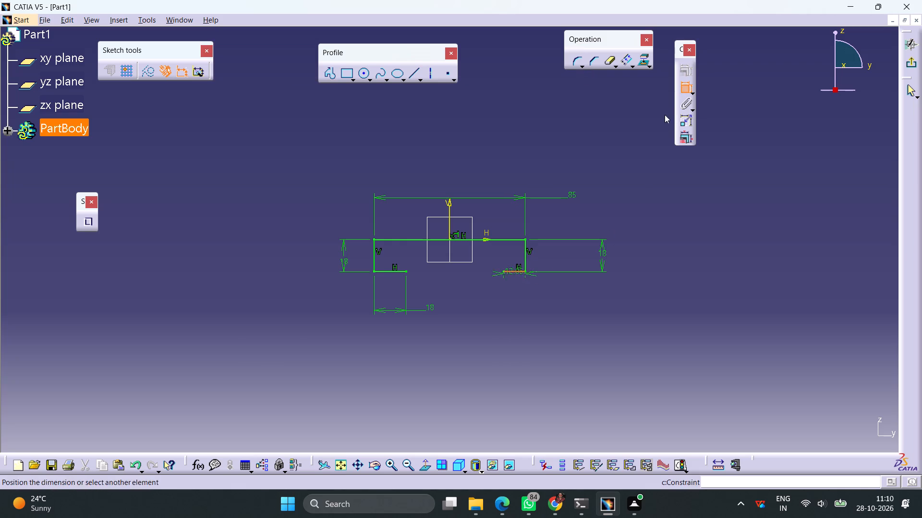
left_click(567, 289)
double_click(568, 287)
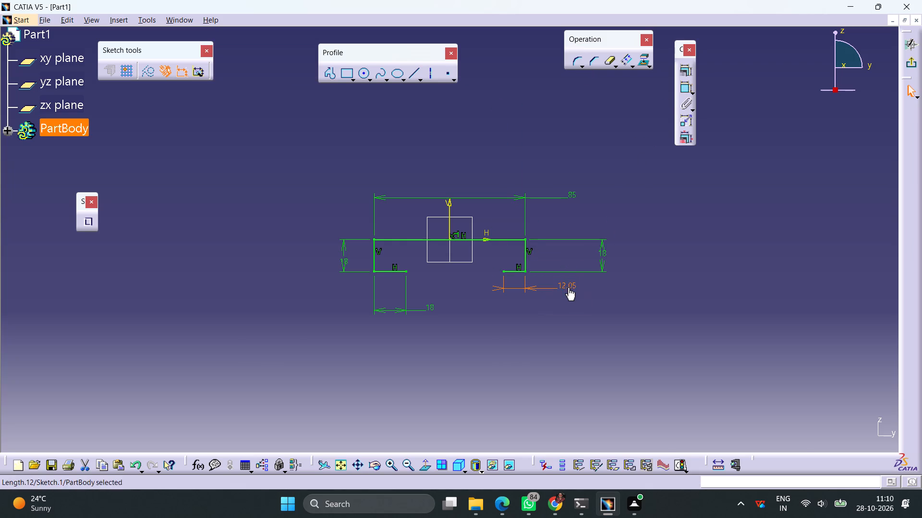
type("18")
key("Return")
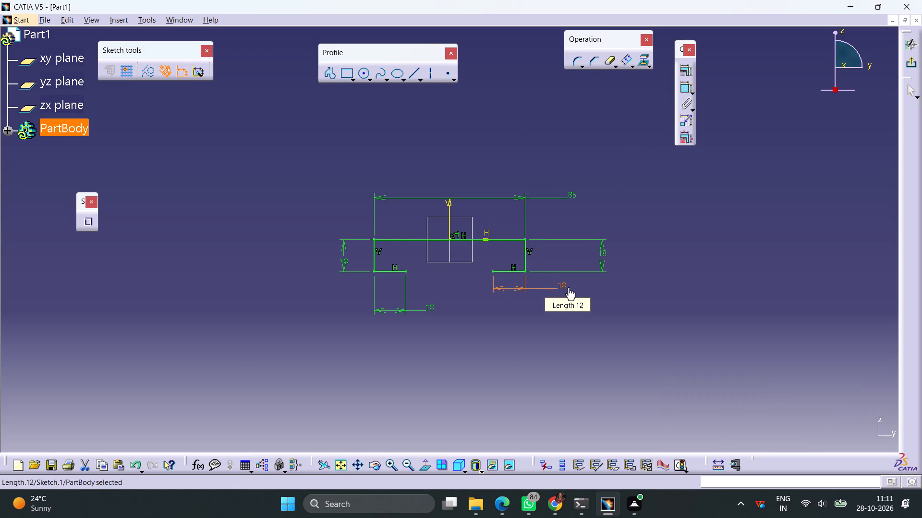
Draw a vertical line up from the inner end of the lower-left horizontal line and set its length to 3 mm.
left_click(617, 308)
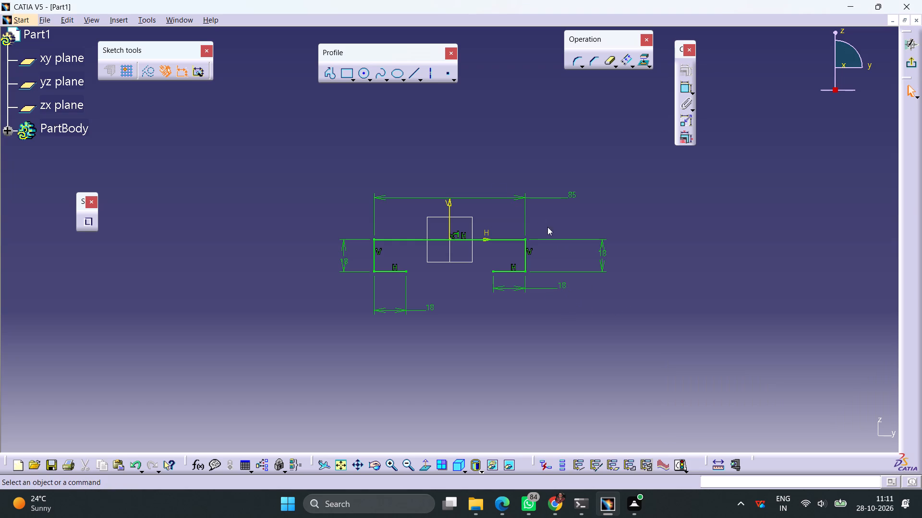
left_click(411, 71)
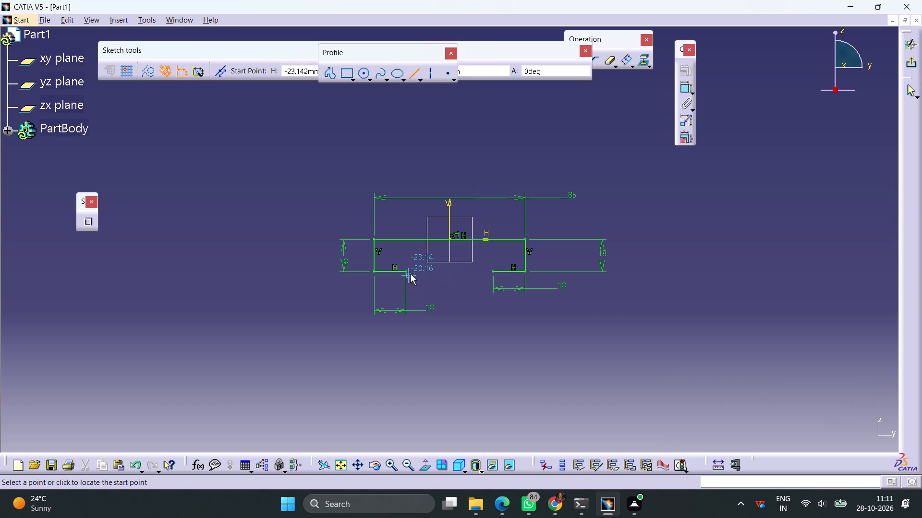
left_click(403, 272)
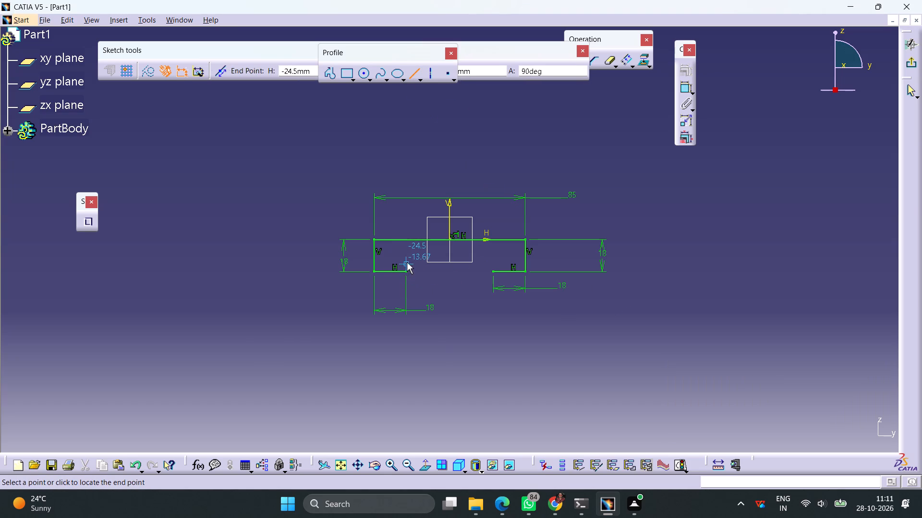
left_click(407, 258)
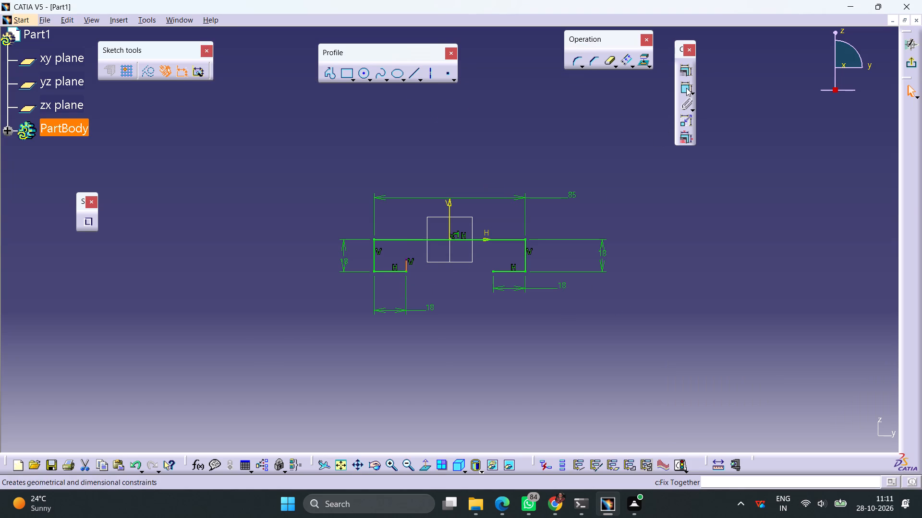
left_click(686, 88)
left_click(415, 226)
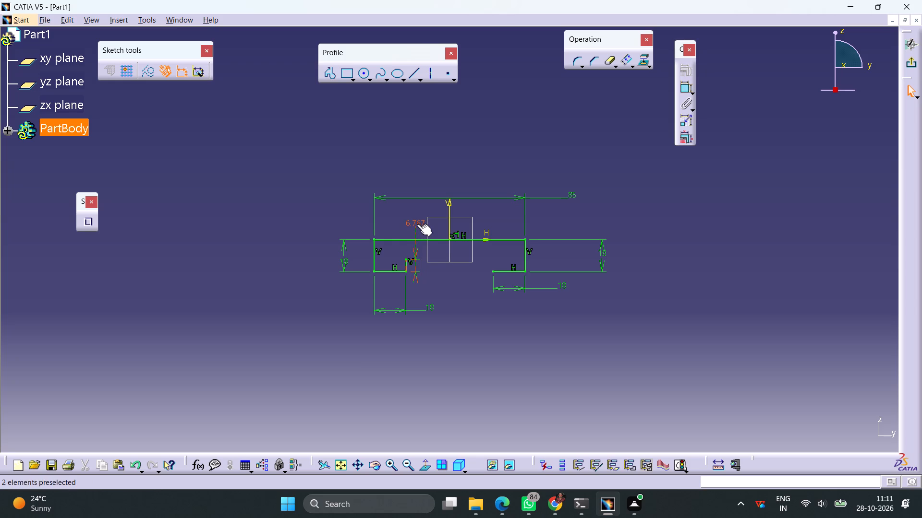
double_click(417, 224)
key("3")
key("Return")
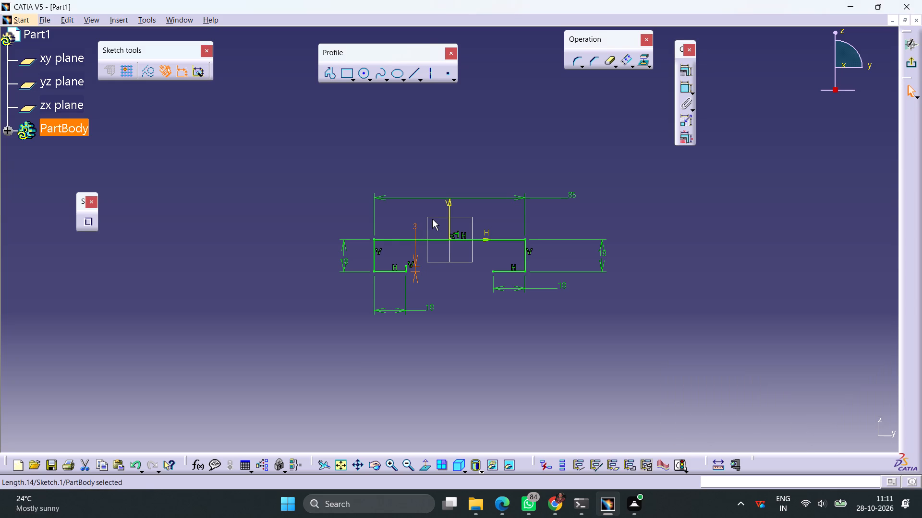
Close the profile with a horizontal line from the 3 mm line's upper end and a vertical line down to the lower-right line's inner end.
left_click(410, 74)
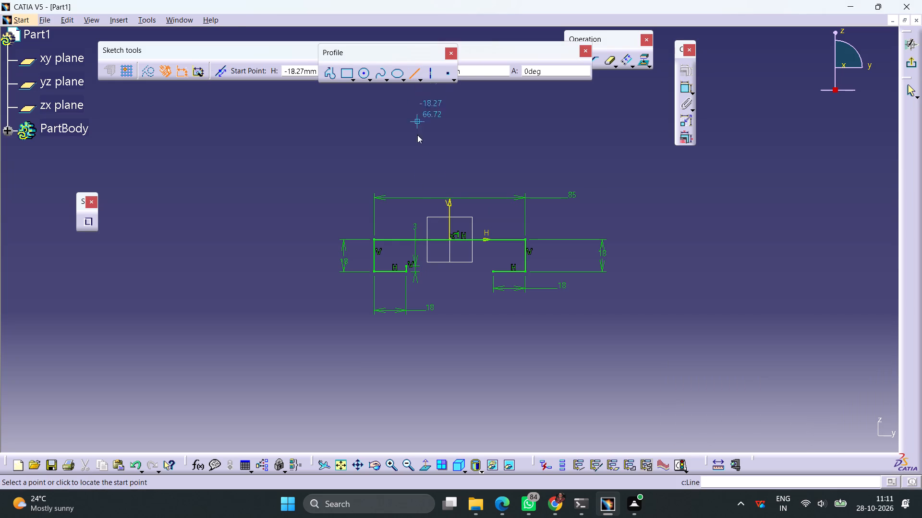
middle_click_drag(422, 306, 438, 245, "ctrl")
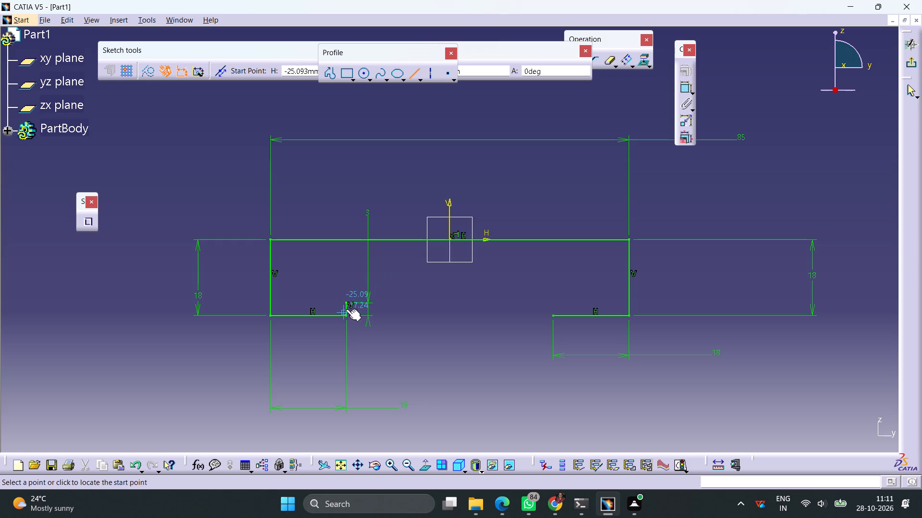
left_click(347, 303)
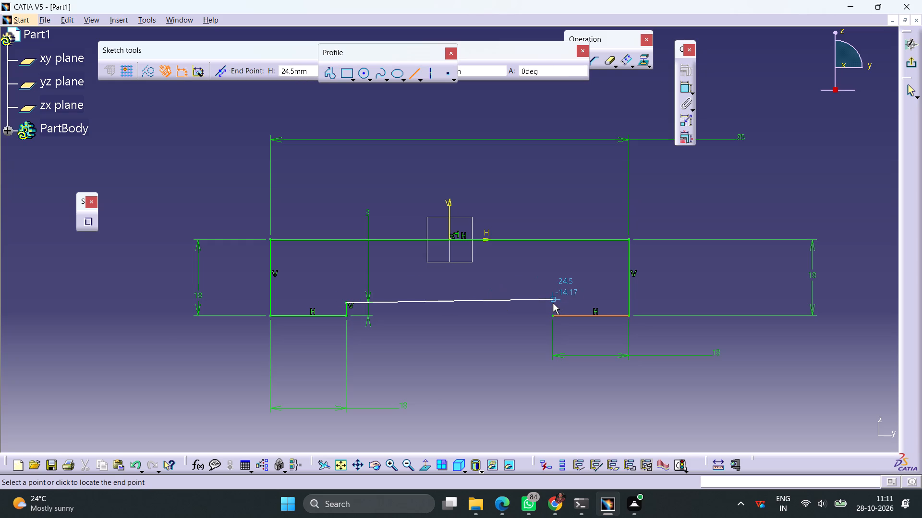
left_click(553, 303)
left_click(412, 76)
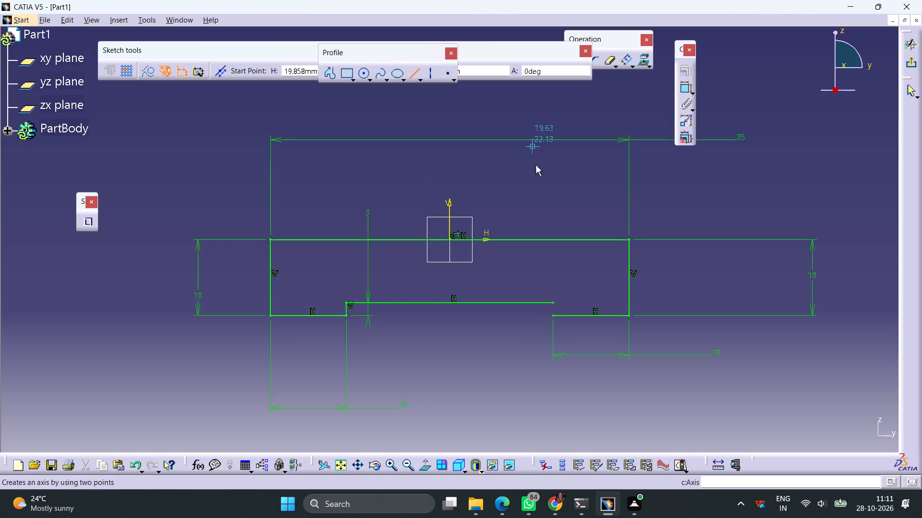
left_click(551, 303)
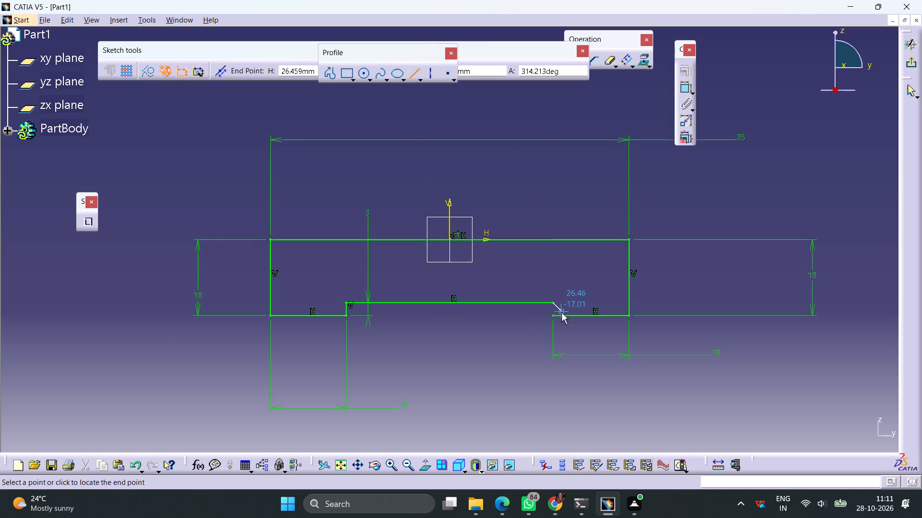
left_click(554, 318)
left_click(532, 323)
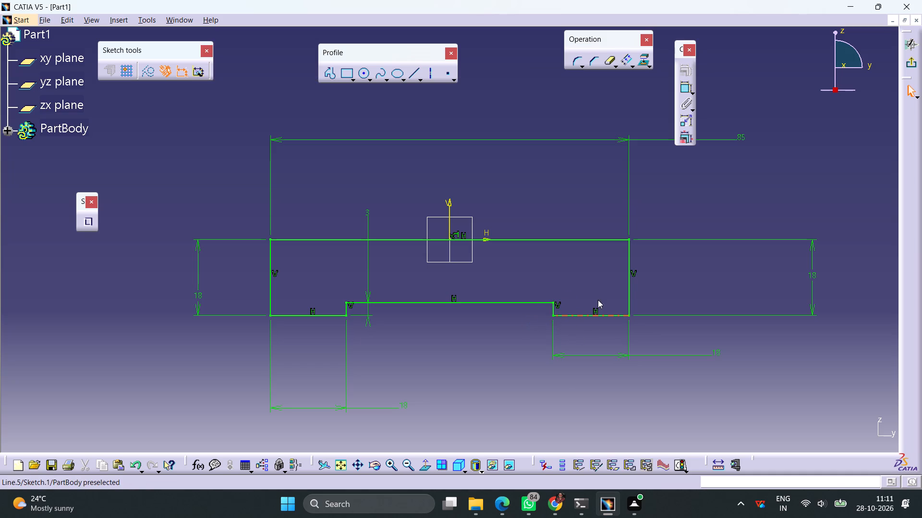
Exit the sketch and pad the profile with a length of 70 mm and mirrored extent.
left_click(912, 59)
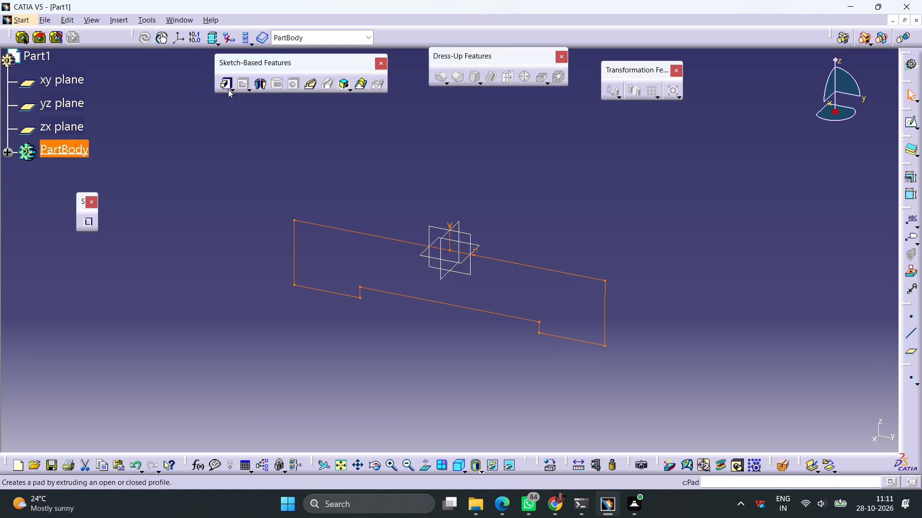
left_click(226, 84)
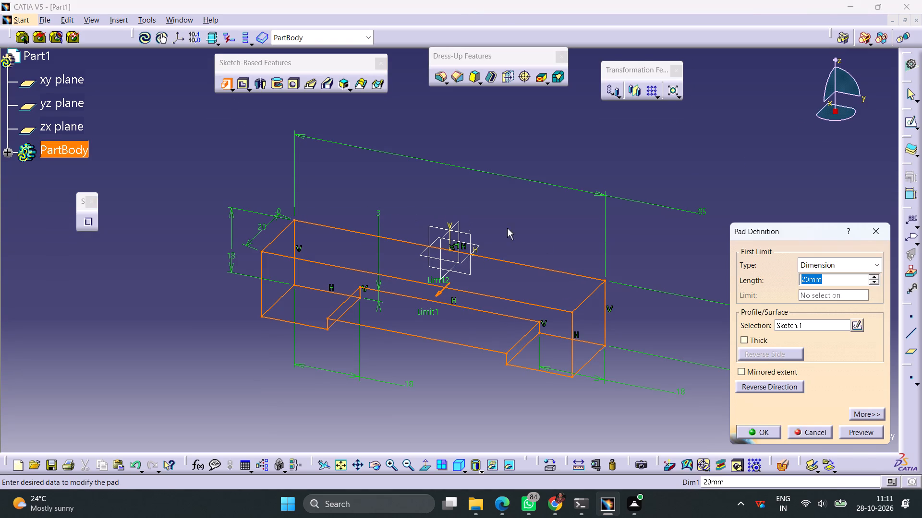
left_click(736, 370)
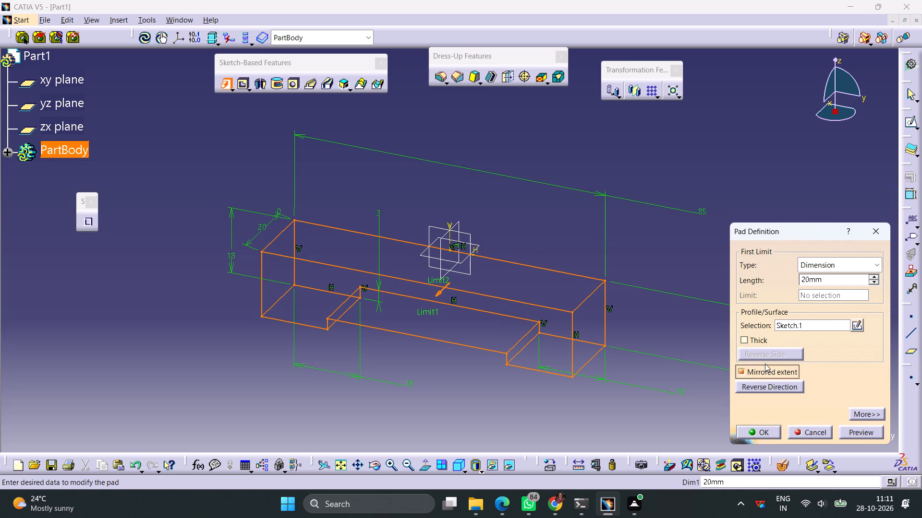
left_click_drag(826, 283, 778, 283)
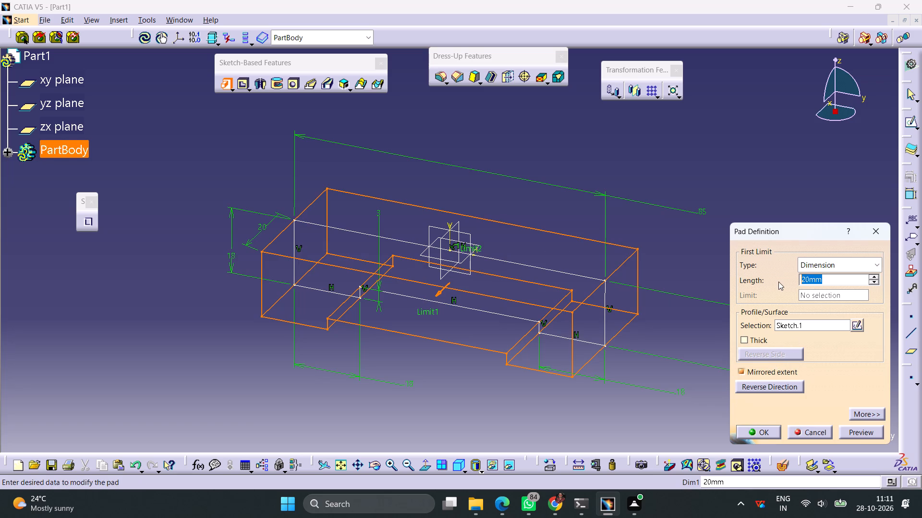
type("70")
key("Return")
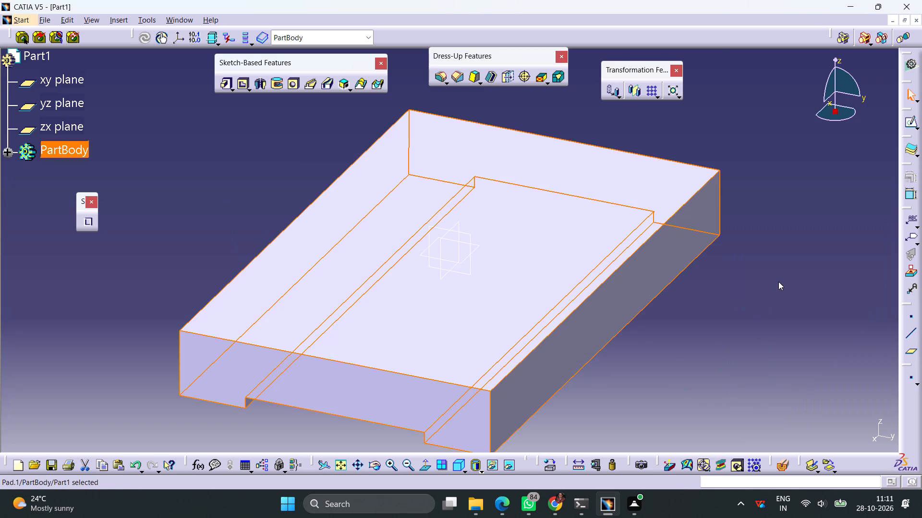
left_click(706, 380)
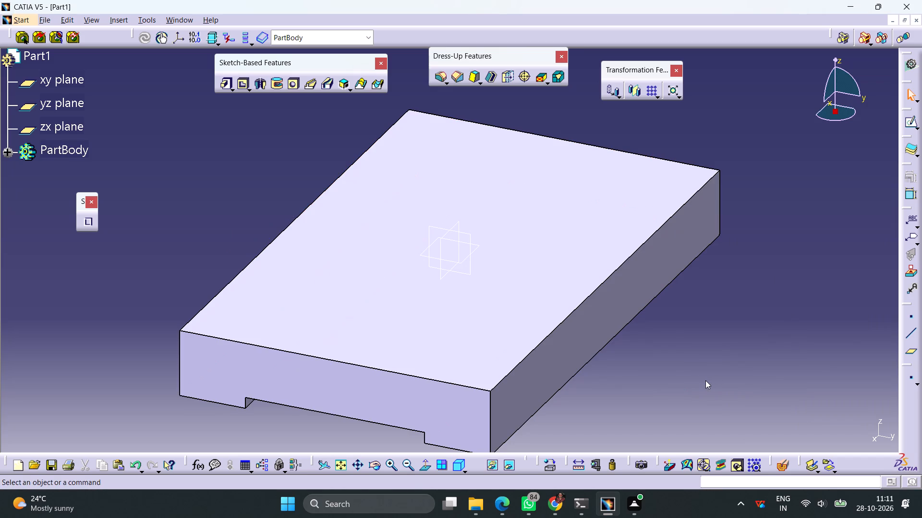
Start a sketch on the pad's top face and draw a circle about 13 mm in diameter in its upper-right quarter.
left_click(497, 289)
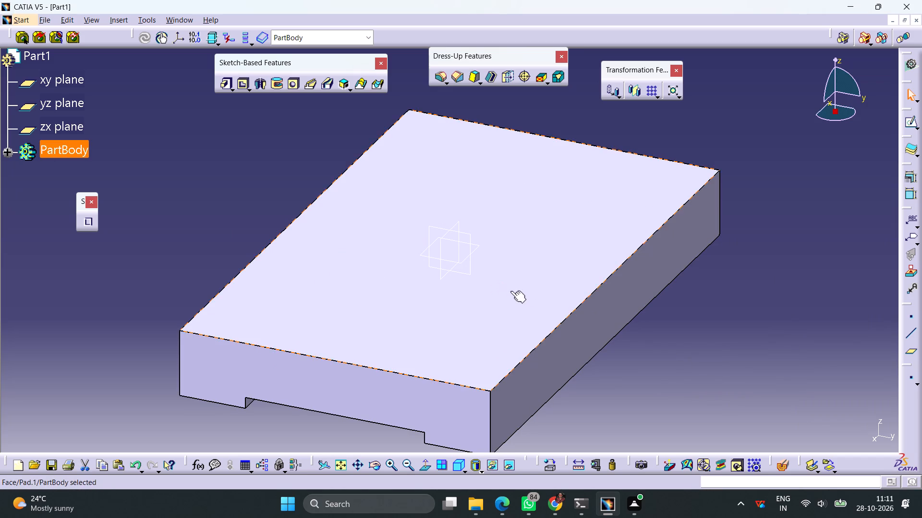
left_click(908, 127)
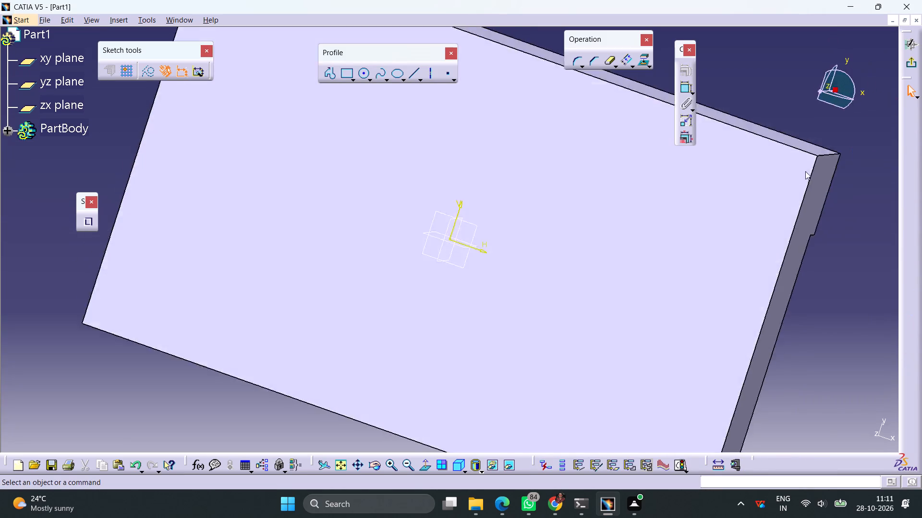
middle_click_drag(763, 207, 764, 228, "ctrl")
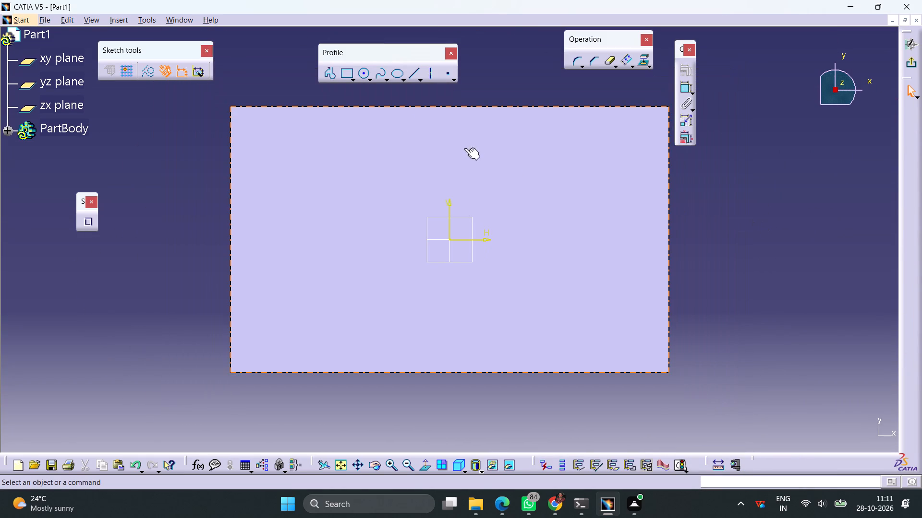
left_click(362, 75)
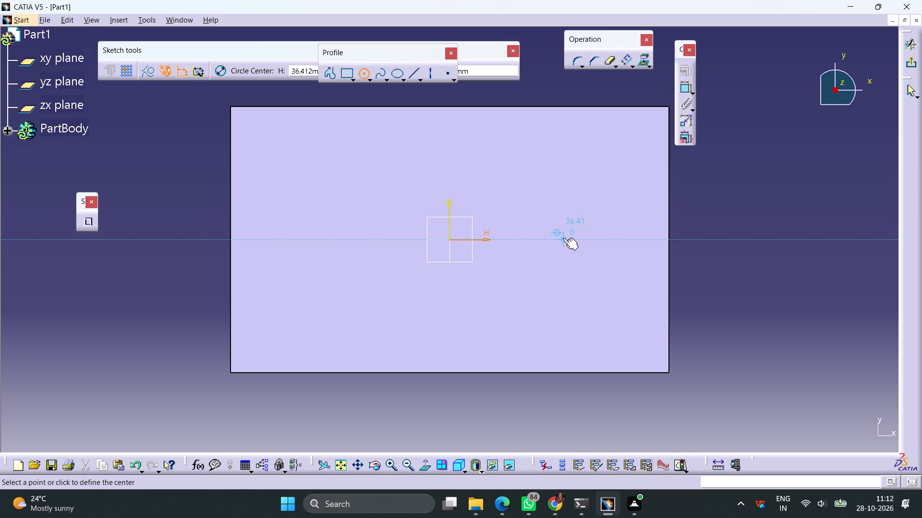
left_click(568, 201)
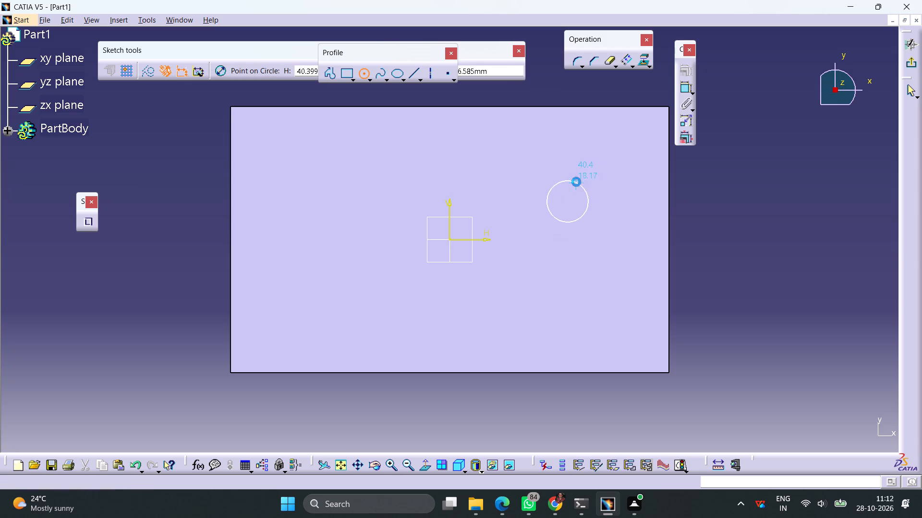
left_click(576, 182)
left_click(739, 185)
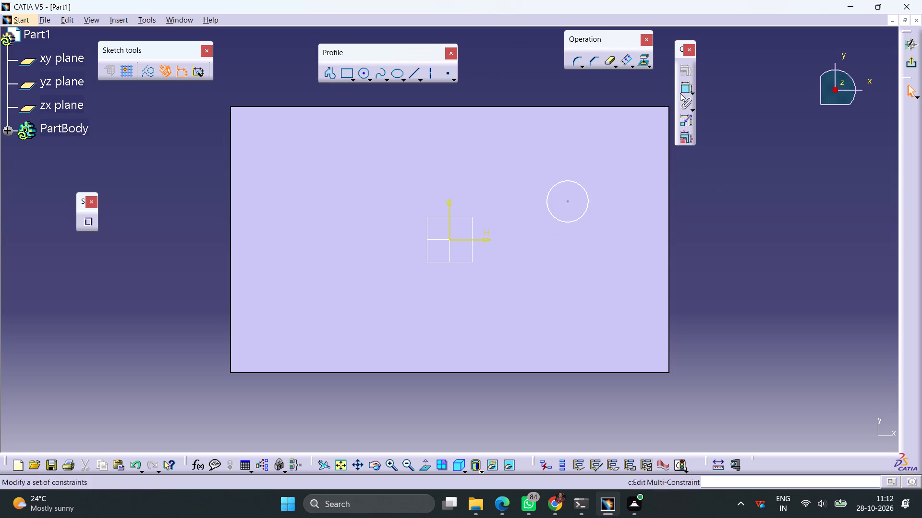
Dimension the circle's centre from the face's right edge and set the distance to 35 mm.
left_click(683, 88)
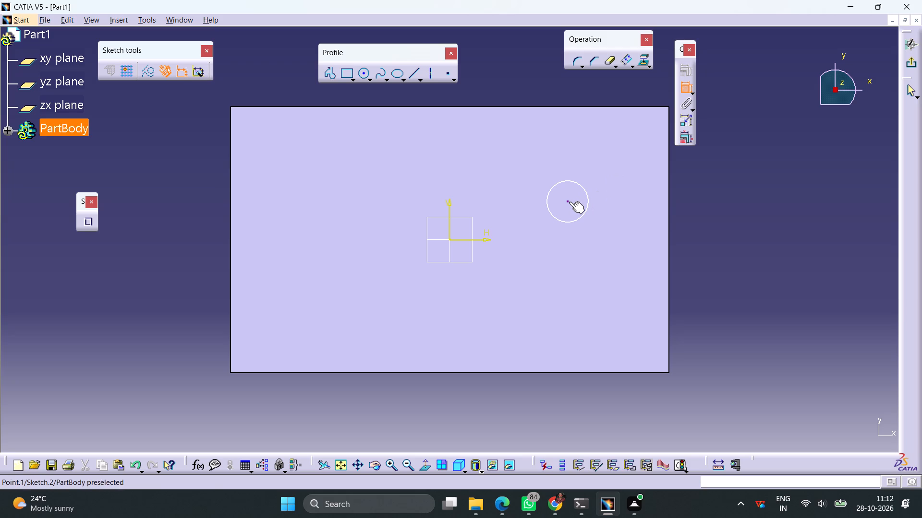
left_click(568, 201)
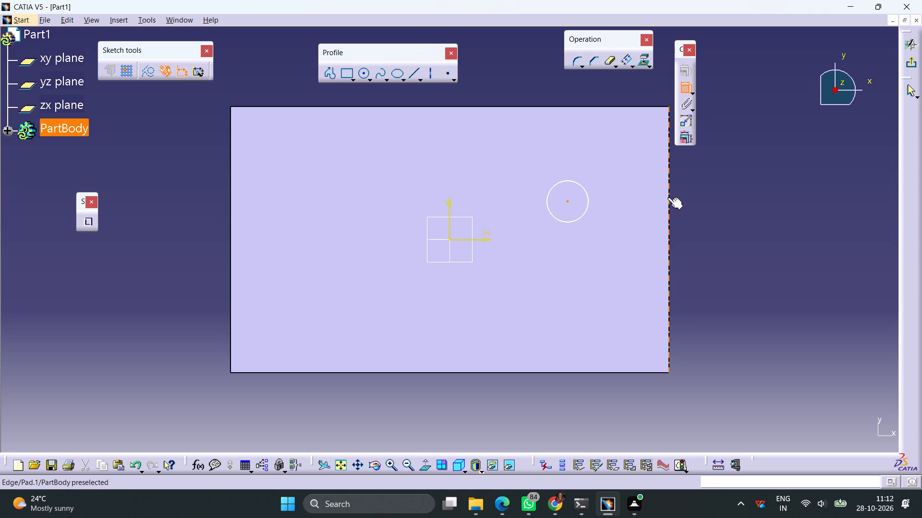
left_click(667, 197)
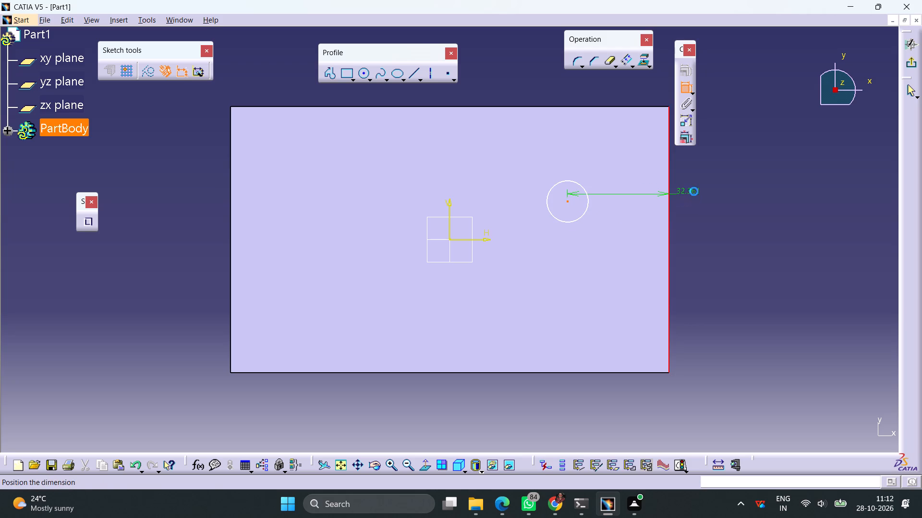
left_click(694, 191)
double_click(696, 190)
type("35")
key("Return")
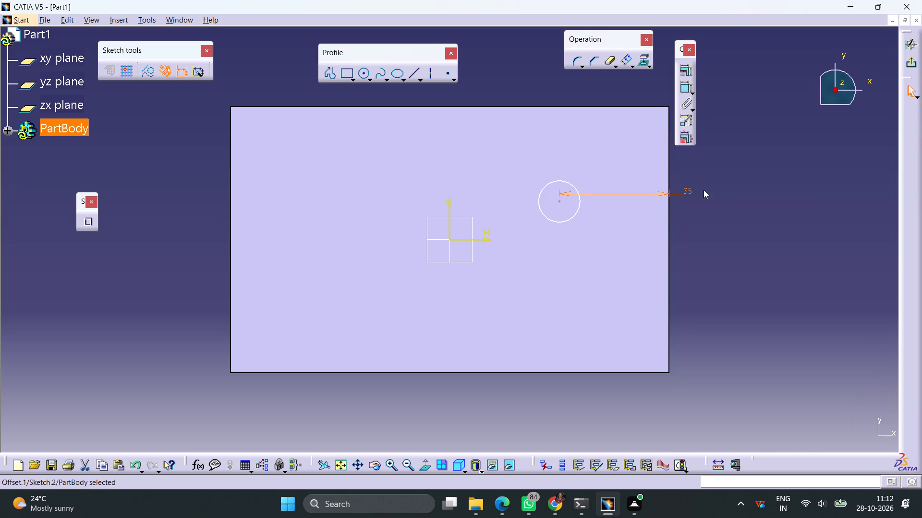
left_click(723, 235)
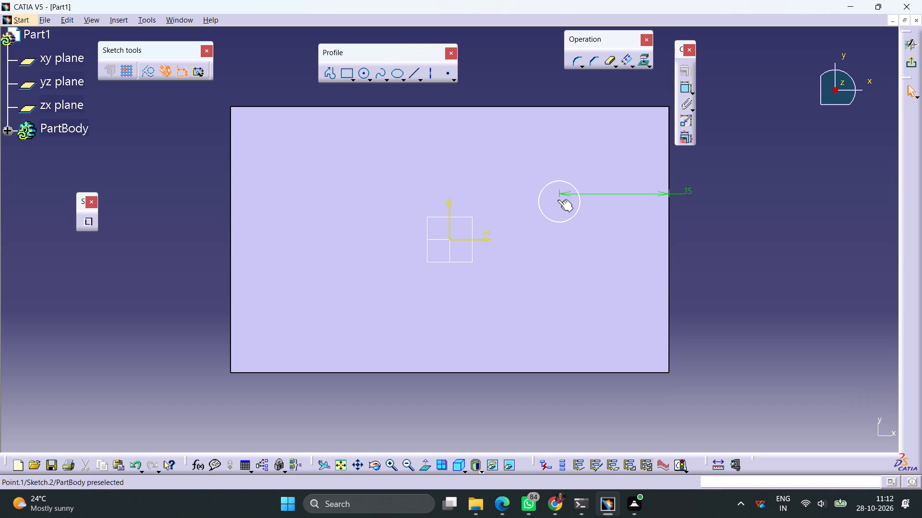
Dimension the circle's centre from the face's upper edge and set the distance to 30 mm.
left_click(559, 200)
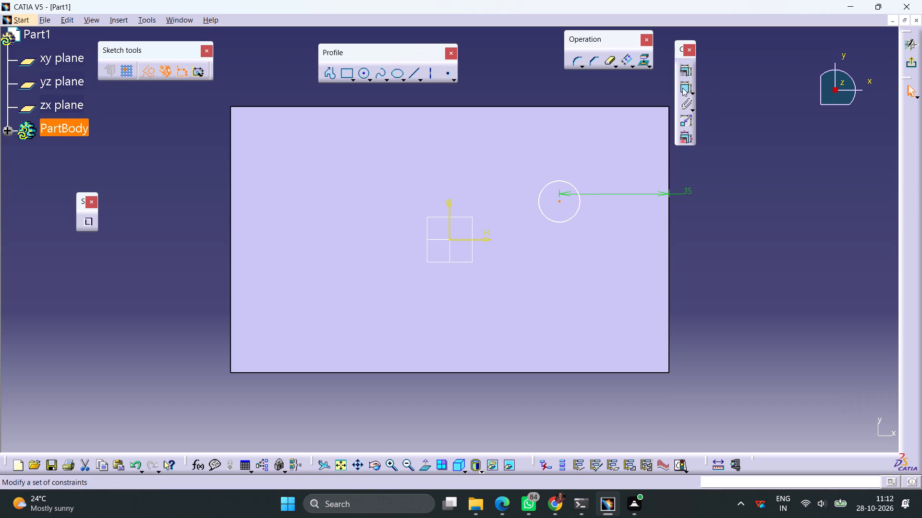
left_click(682, 88)
left_click(596, 106)
left_click(598, 94)
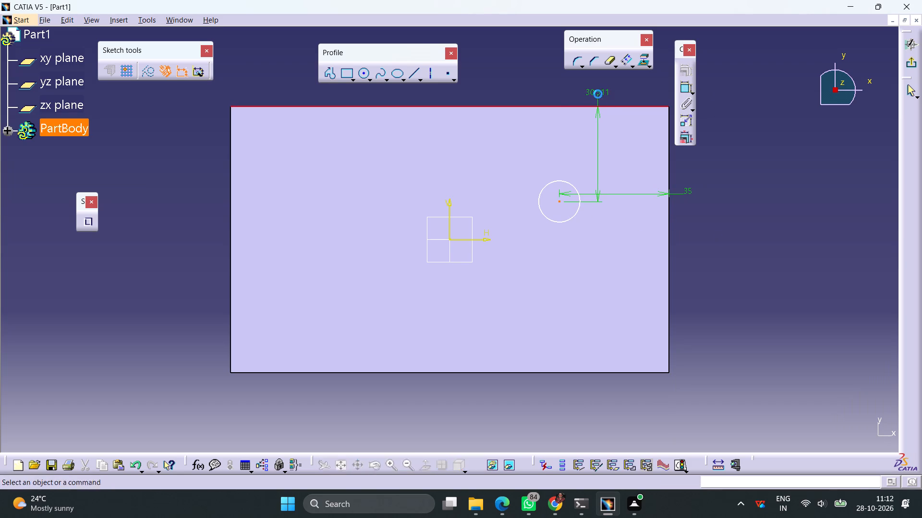
double_click(601, 92)
type("30")
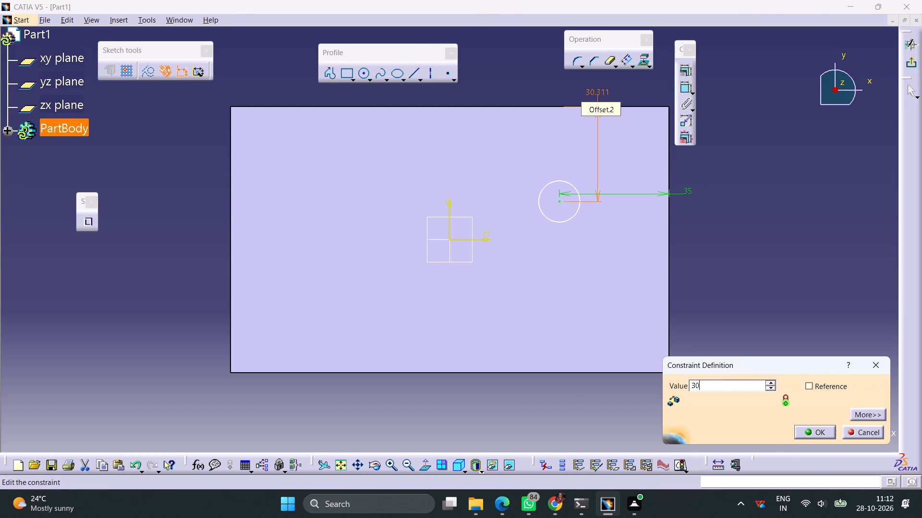
key("Return")
left_click(789, 188)
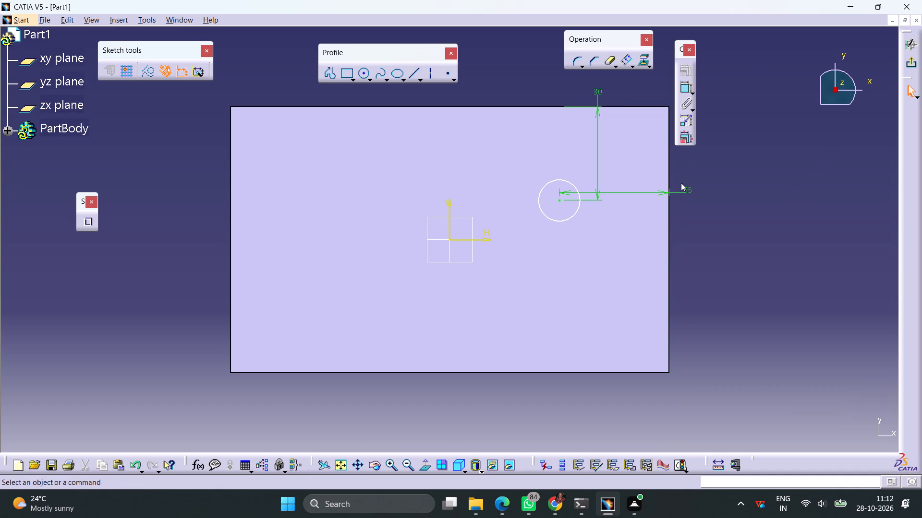
Dimension the circle's diameter and set it to 16 mm.
left_click(682, 89)
left_click(563, 220)
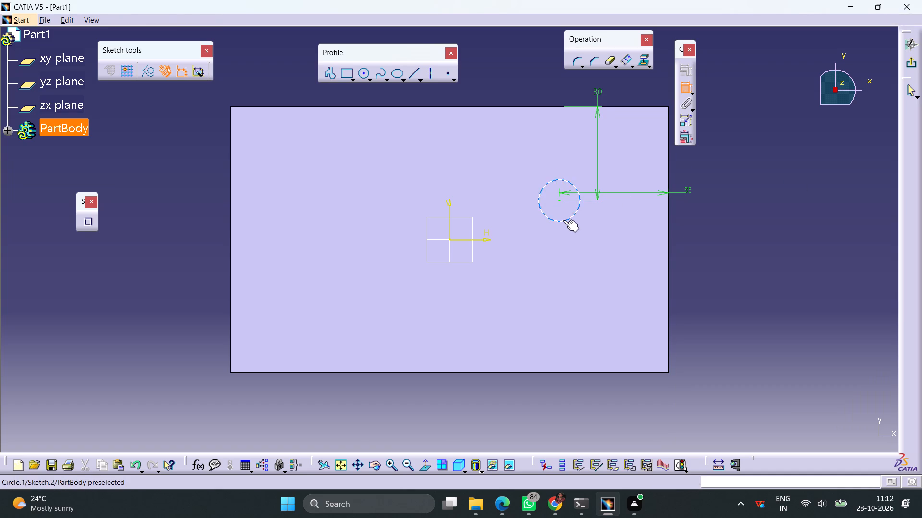
left_click(713, 248)
double_click(716, 246)
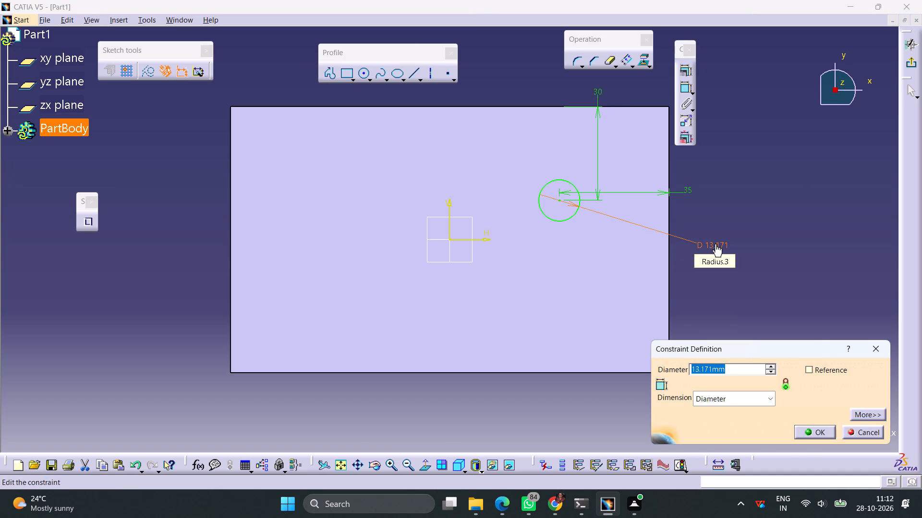
type("16")
key("Return")
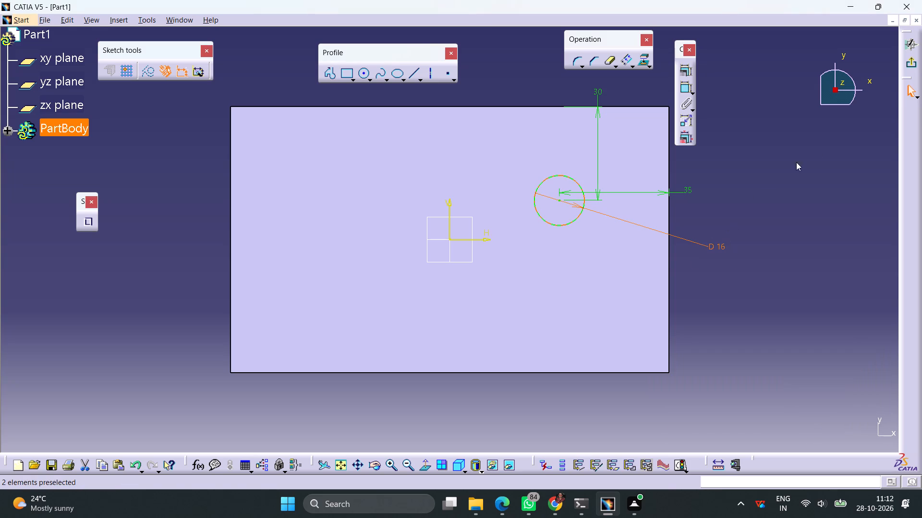
Exit the sketch and cut a pocket from the circle with a depth of 70 mm.
left_click(908, 65)
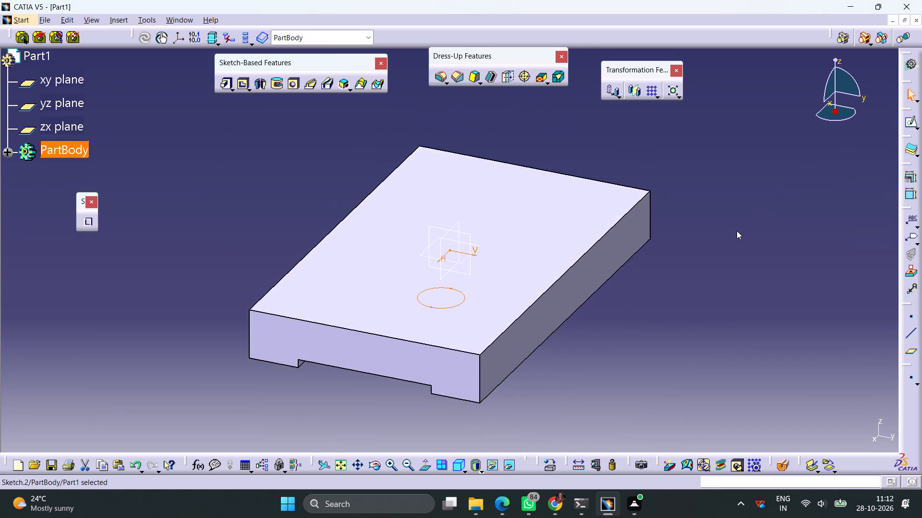
left_click(243, 86)
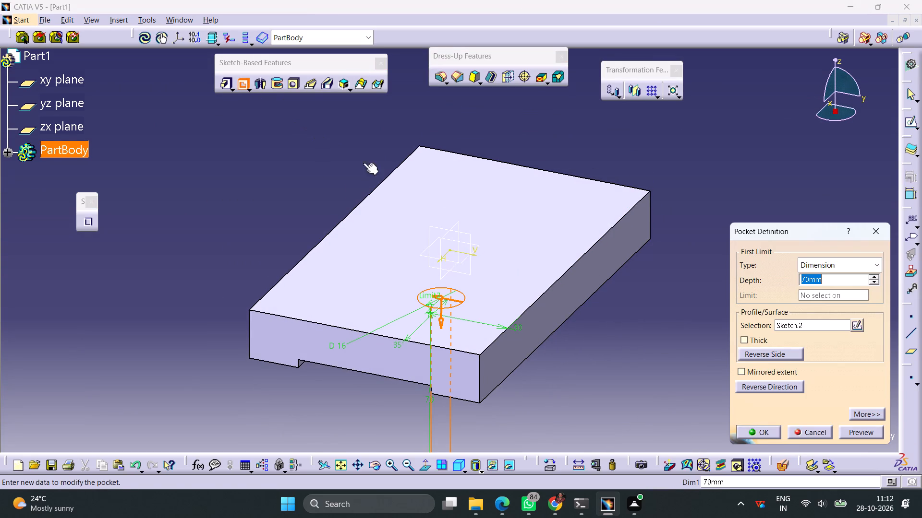
left_click(768, 432)
left_click(702, 392)
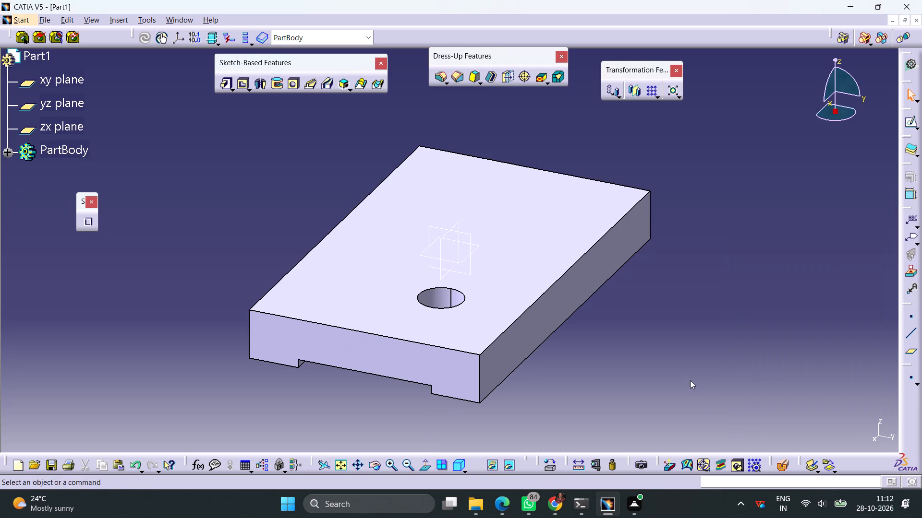
Start a sketch on the pad's top face and draw a circle about 12 mm in diameter in its upper-left quarter.
left_click(577, 212)
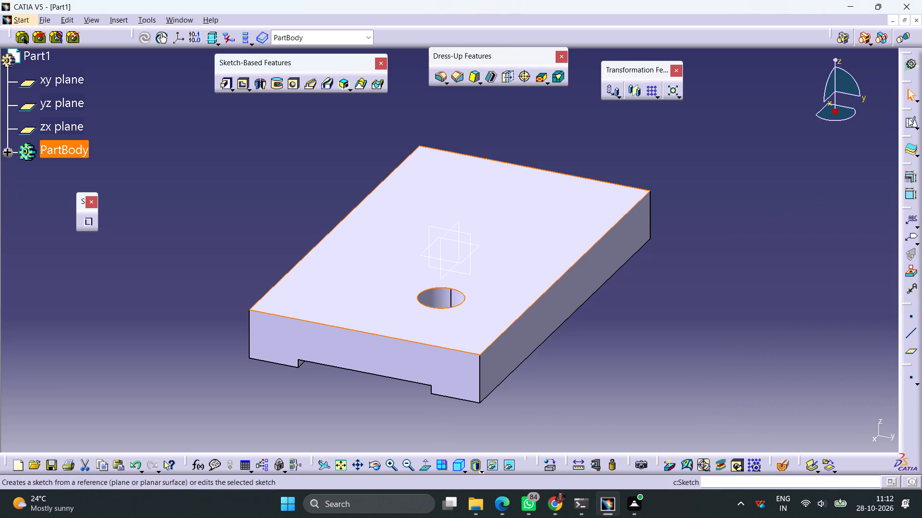
left_click(908, 118)
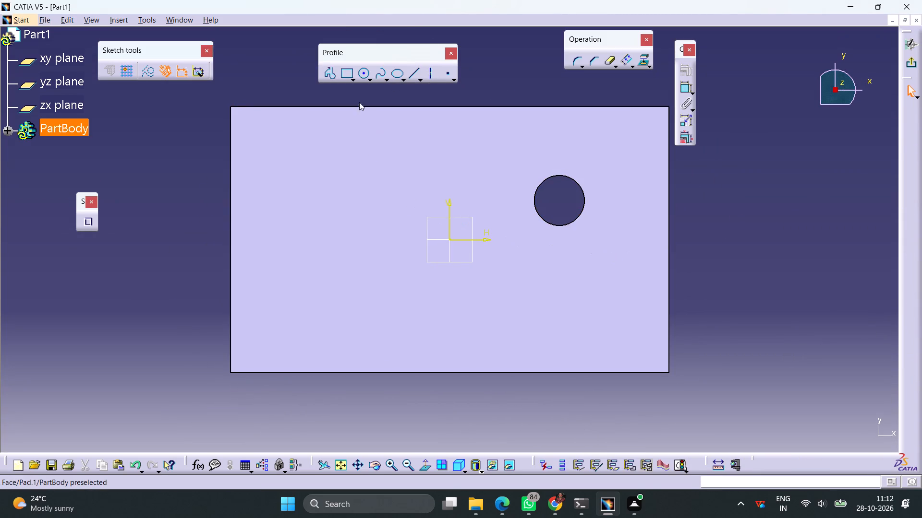
left_click(360, 77)
left_click(296, 196)
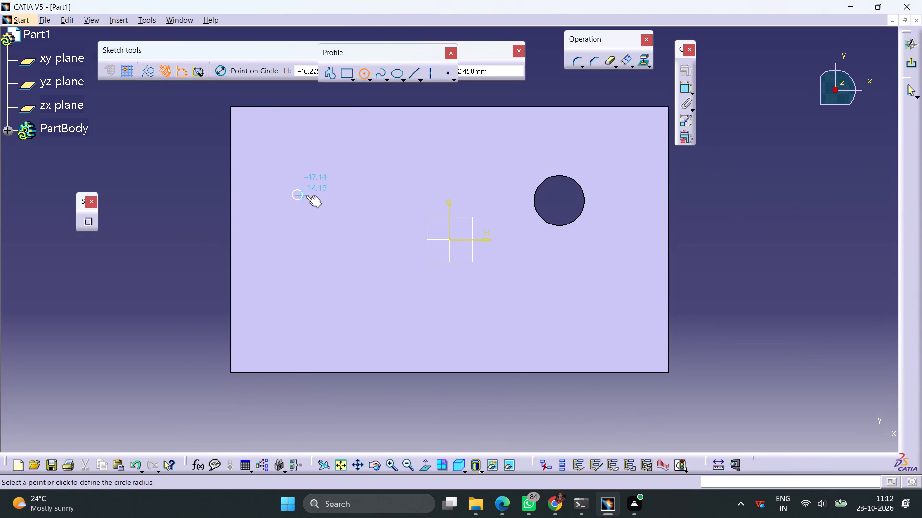
left_click(313, 184)
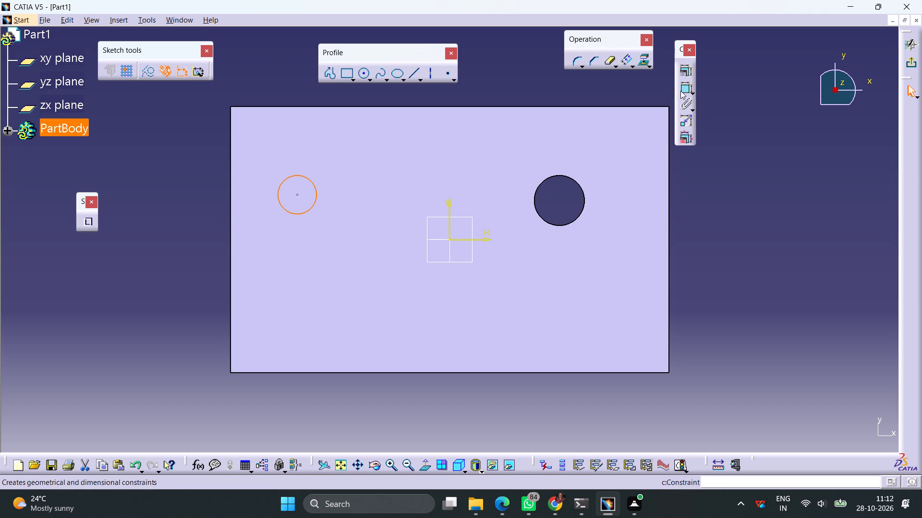
Dimension the new circle's diameter and set it to 16 mm.
left_click(681, 91)
left_click(158, 238)
double_click(158, 235)
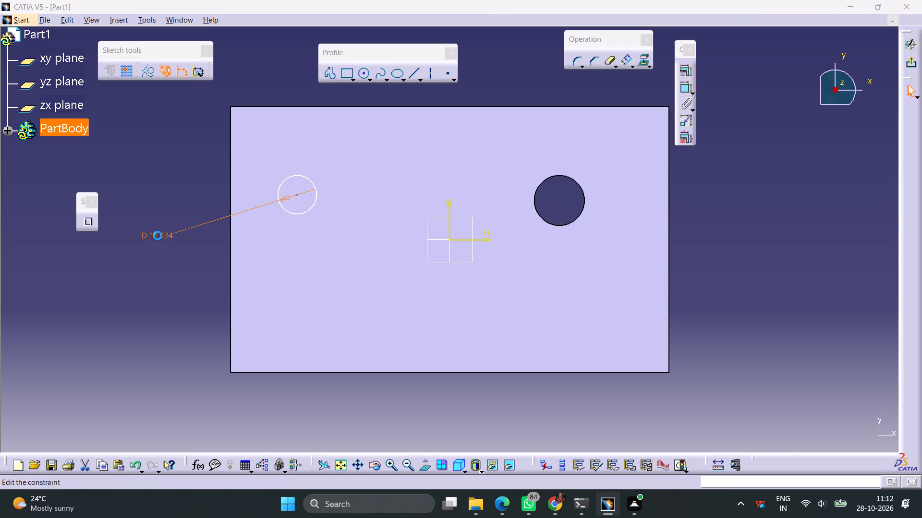
type("16")
key("Return")
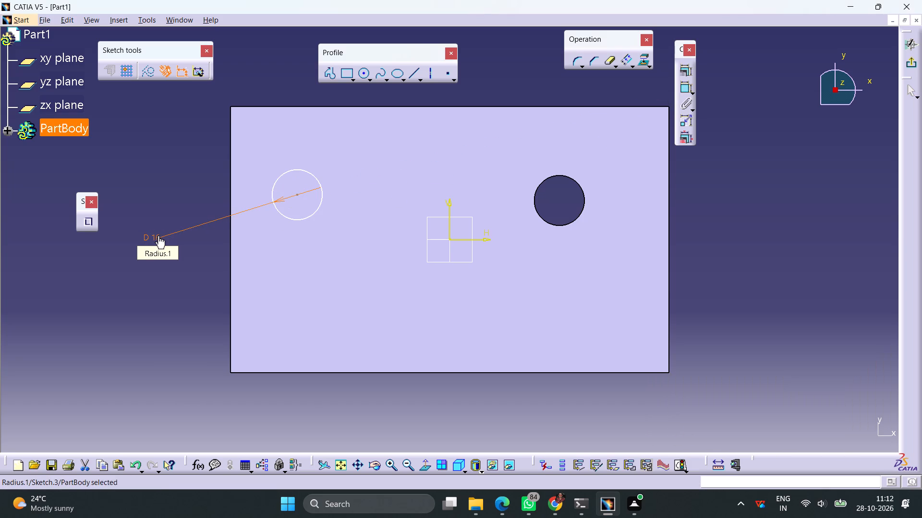
left_click(200, 170)
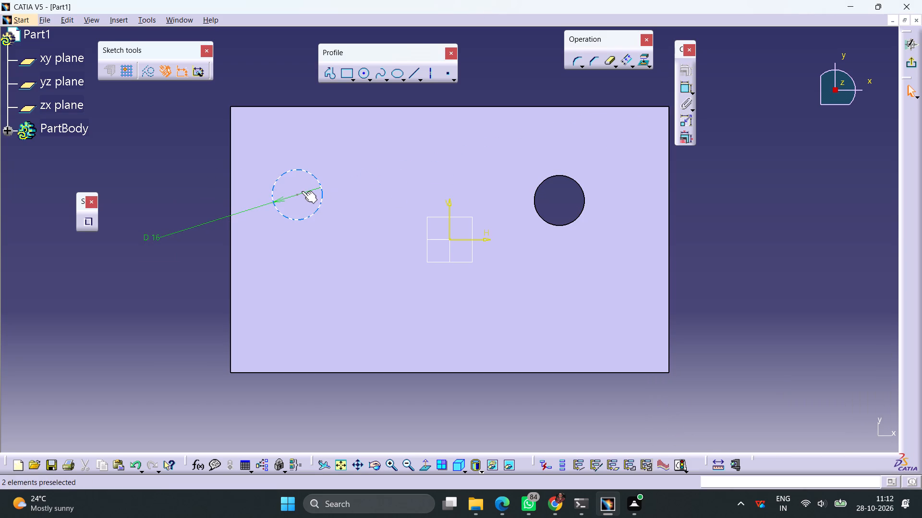
Dimension the new circle's centre from the face's upper edge and set the distance to 30 mm.
left_click(296, 196)
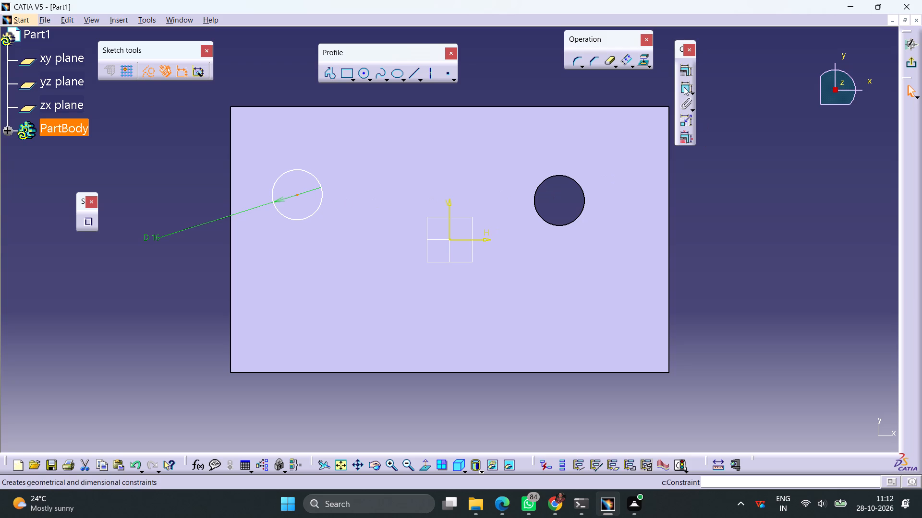
left_click(685, 87)
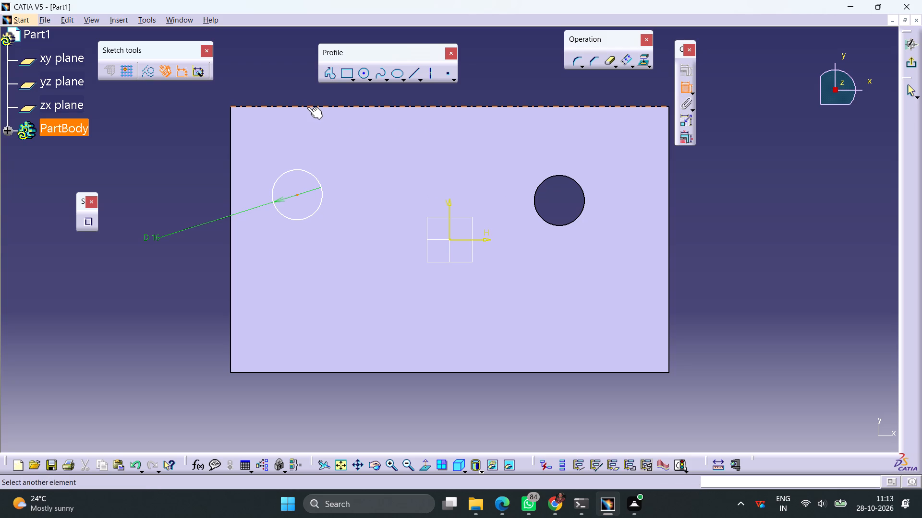
left_click(305, 107)
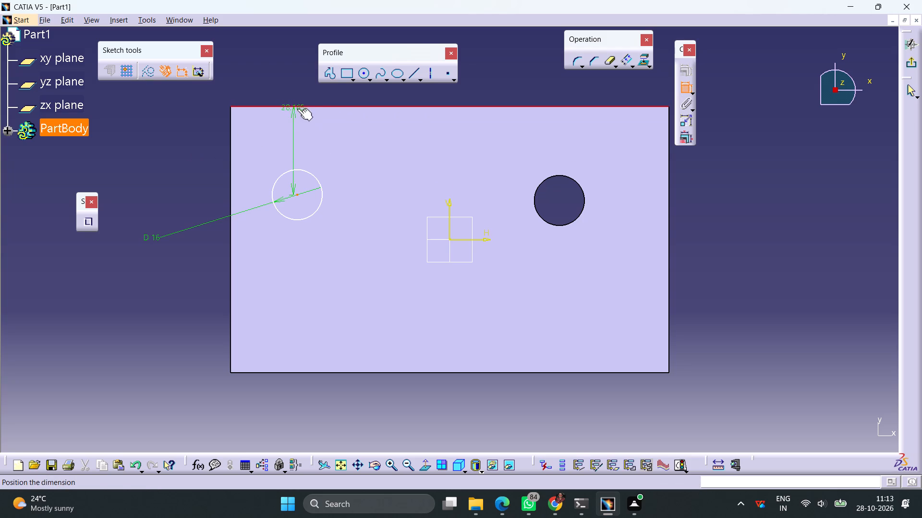
left_click(292, 92)
double_click(293, 90)
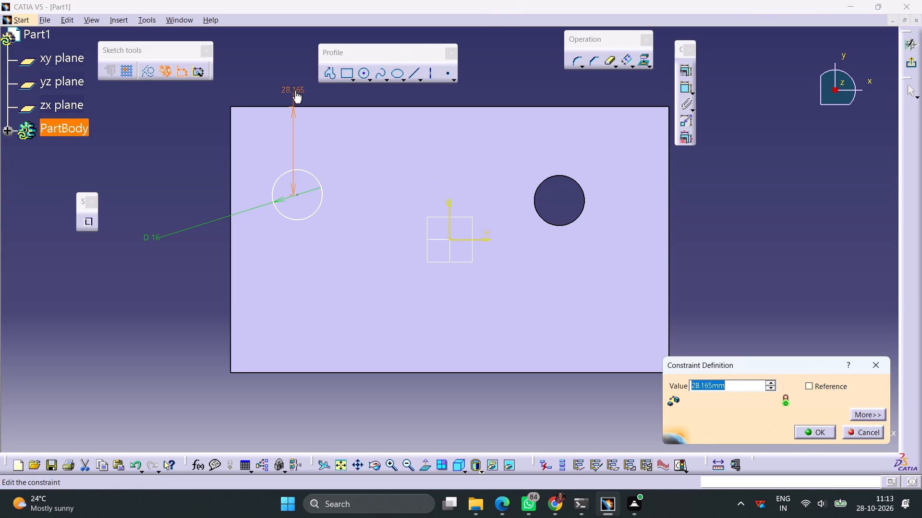
type("30")
key("Return")
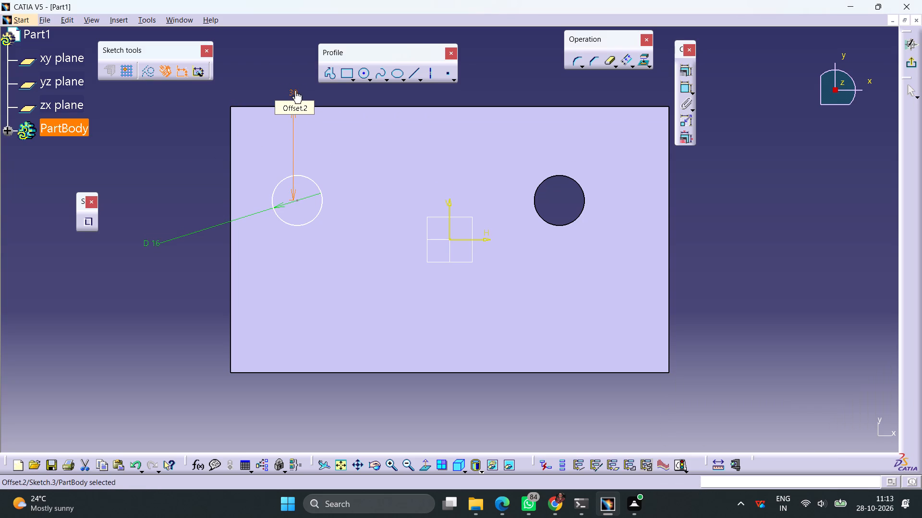
left_click(188, 205)
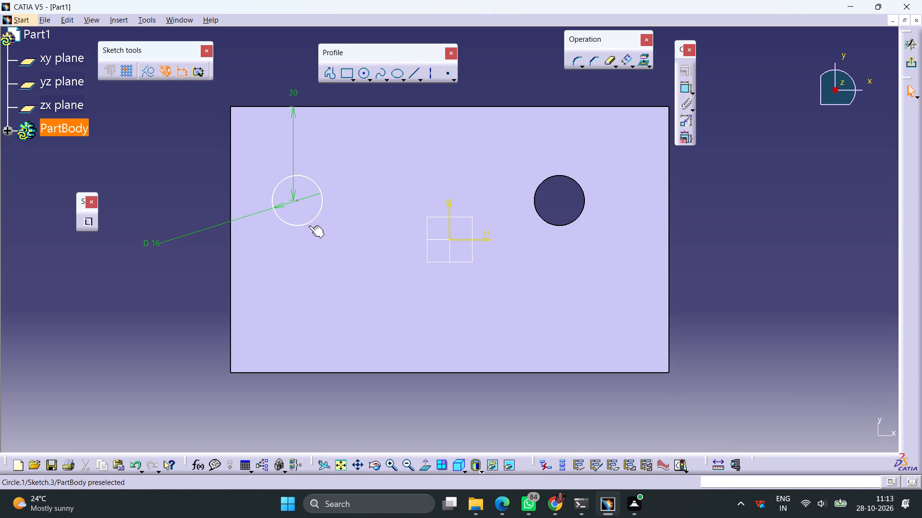
Dimension the new circle's centre from the face's left edge and set the distance to 35 mm.
left_click(296, 200)
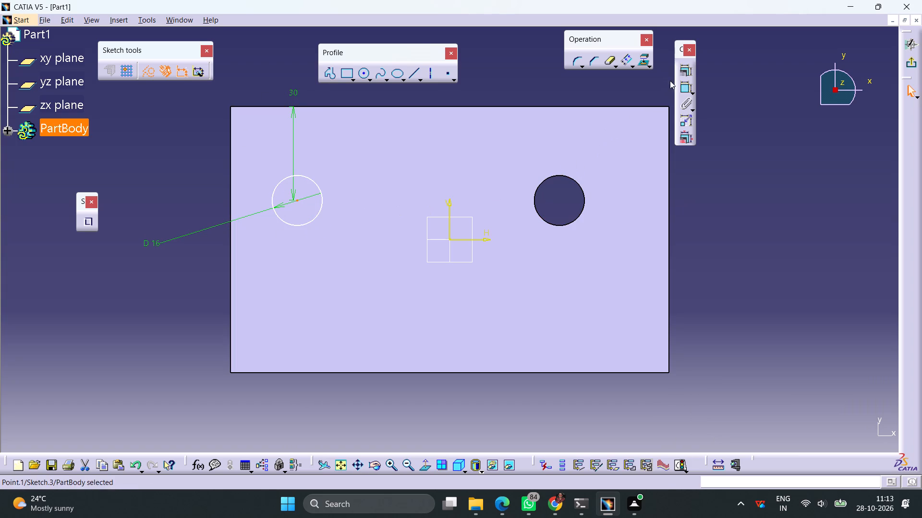
left_click(686, 88)
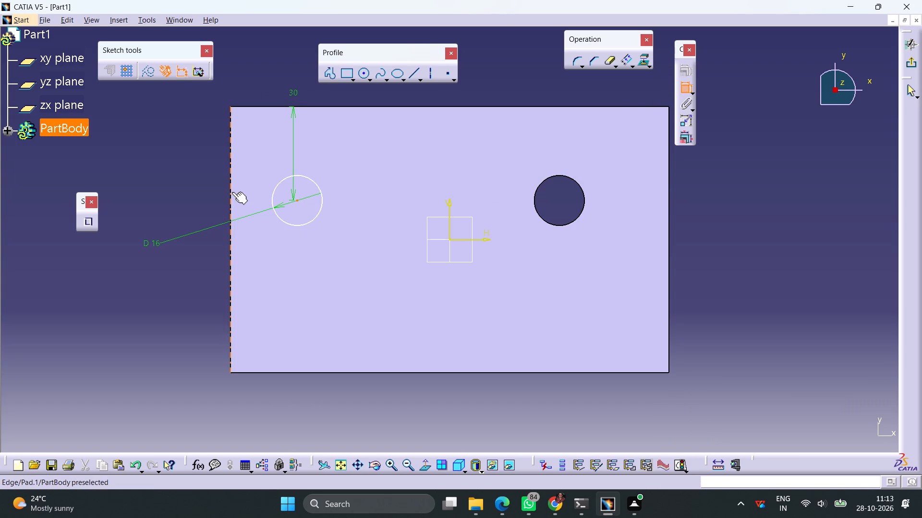
left_click(232, 192)
left_click(202, 177)
double_click(197, 174)
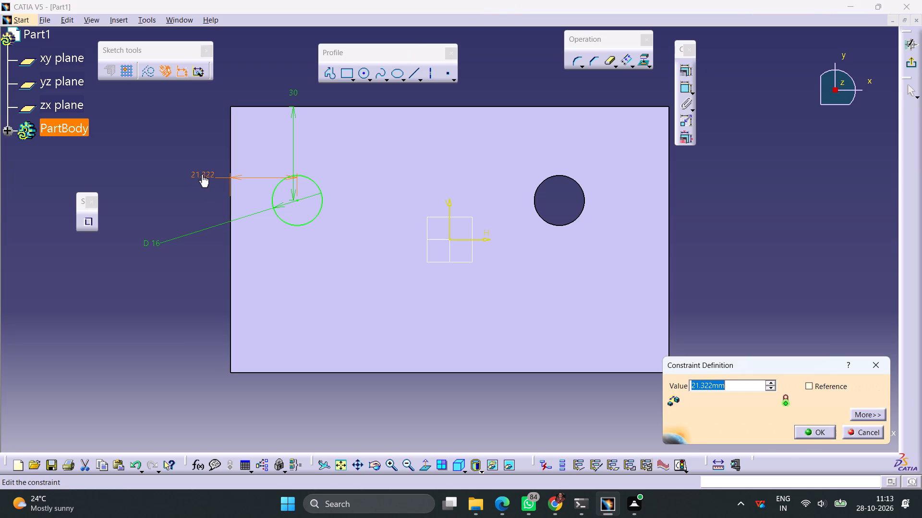
type("35")
key("Return")
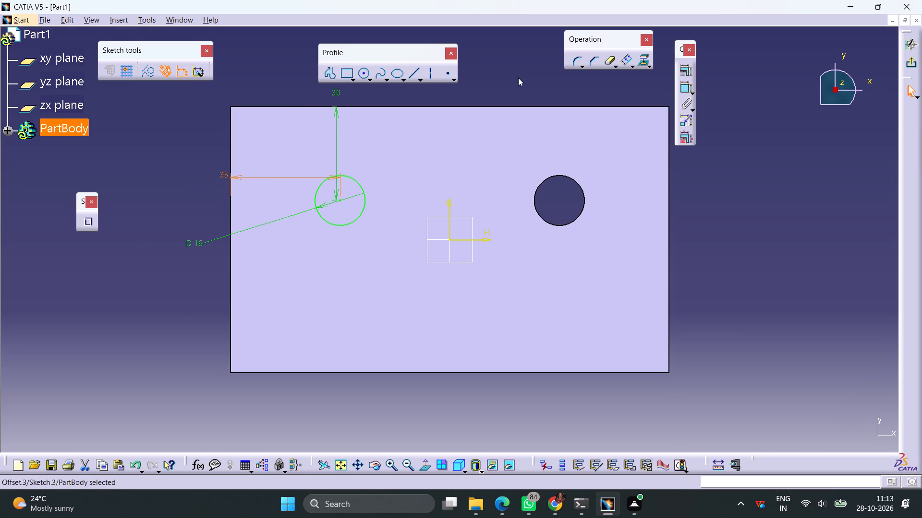
Exit the sketch and cut a pocket from the second circle, keeping the preset depth.
left_click(908, 63)
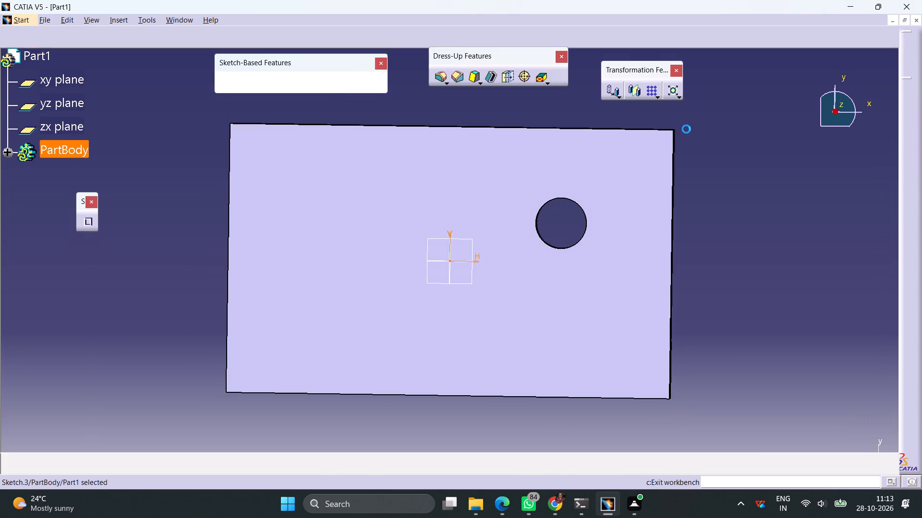
left_click(244, 85)
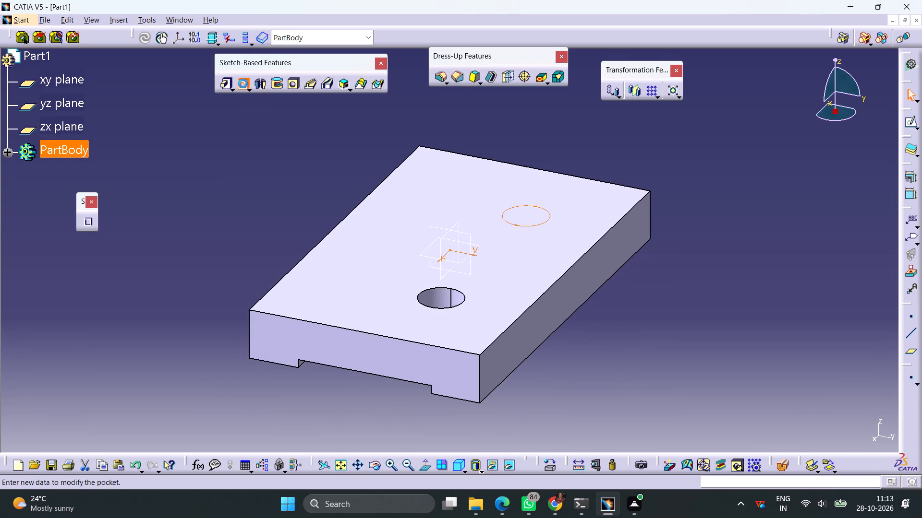
left_click(767, 434)
left_click(707, 358)
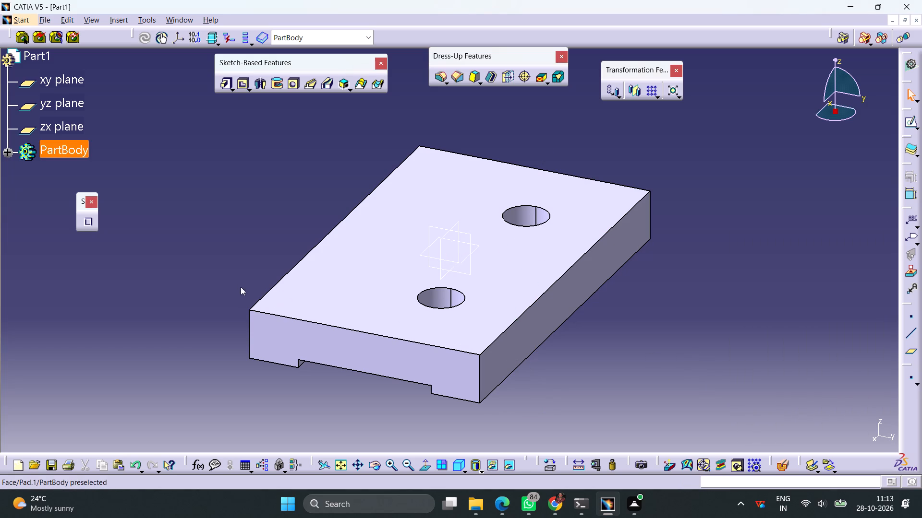
Start a sketch on the long side face farther from the holes and draw a circle about 20 mm in diameter above its right half.
middle_click_drag(227, 257, 362, 251)
right_click_drag(227, 257, 362, 251)
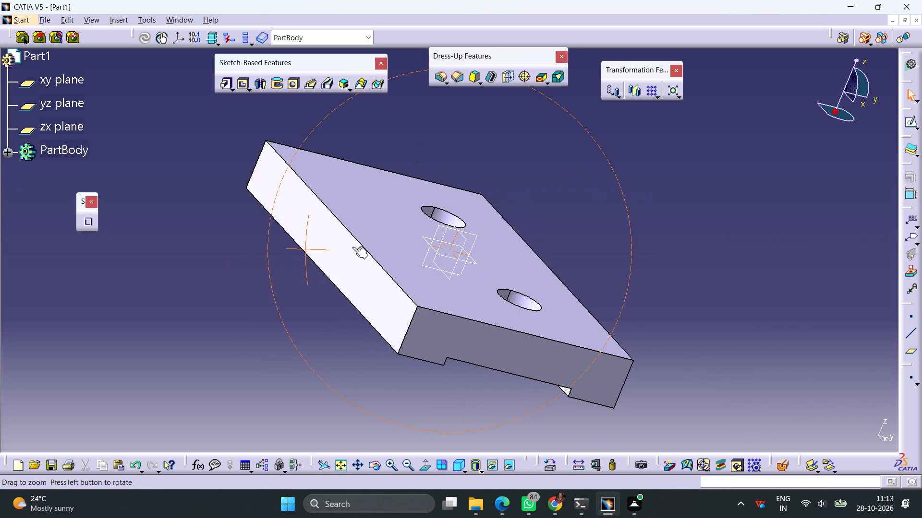
left_click(361, 304)
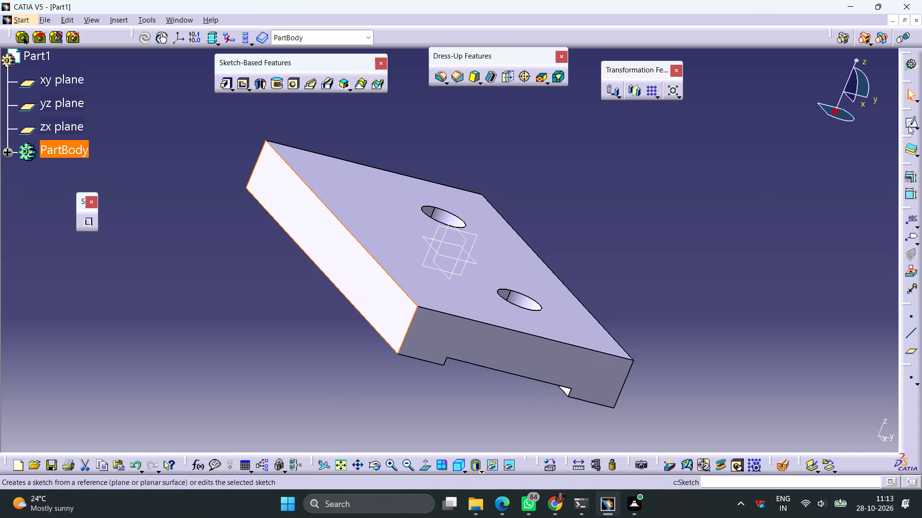
left_click(909, 125)
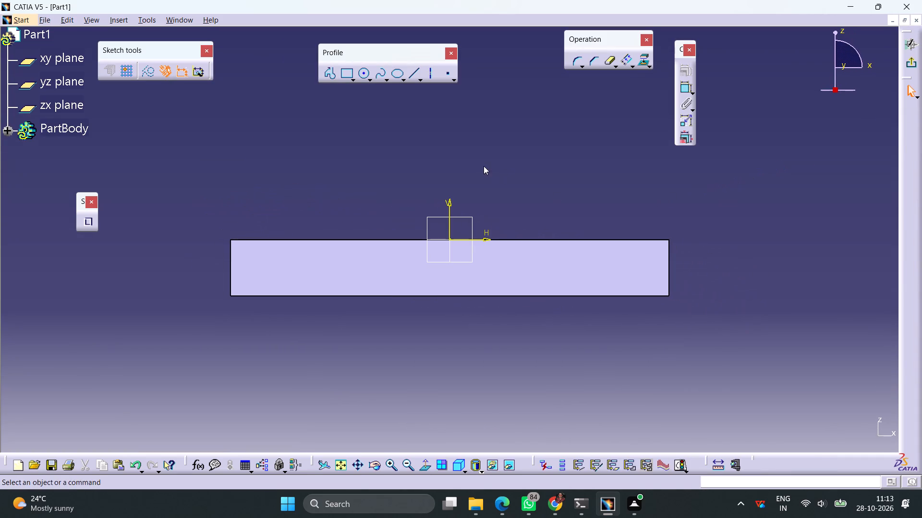
middle_click_drag(597, 167, 476, 215)
right_click_drag(600, 169, 476, 215)
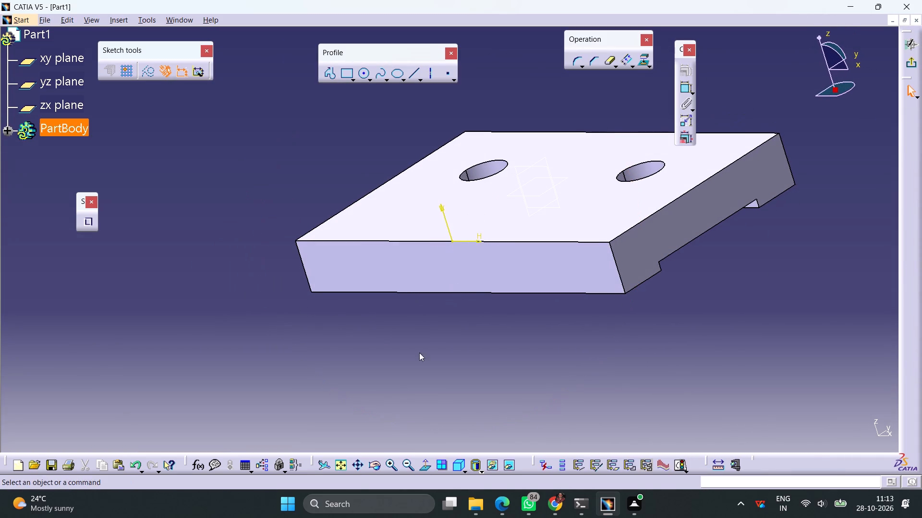
left_click(426, 464)
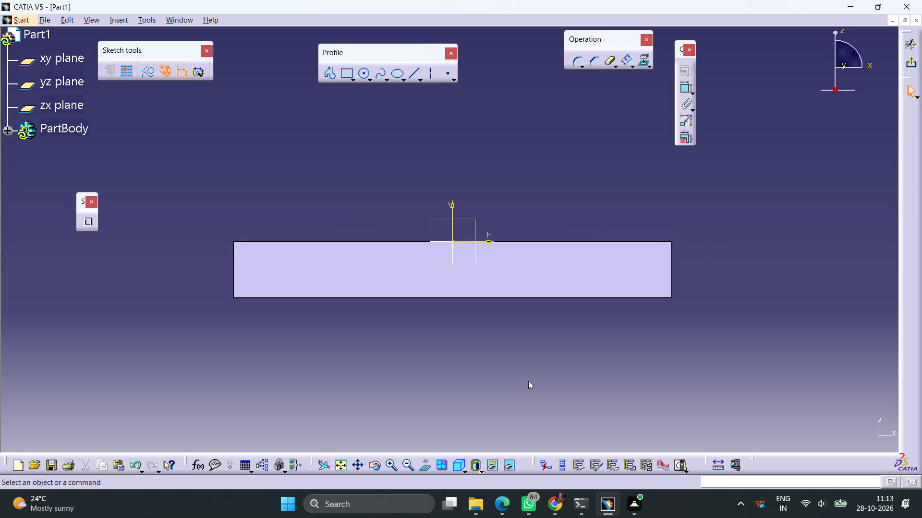
left_click(364, 75)
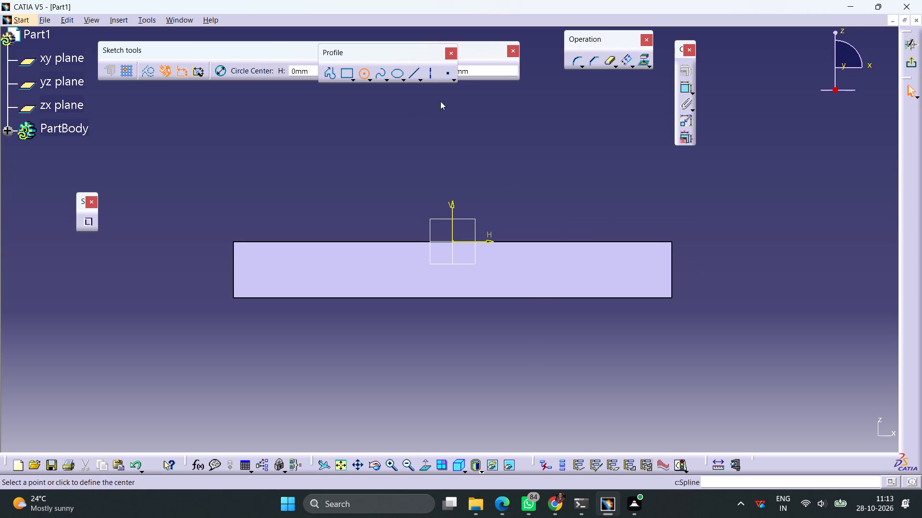
left_click(601, 159)
left_click(623, 137)
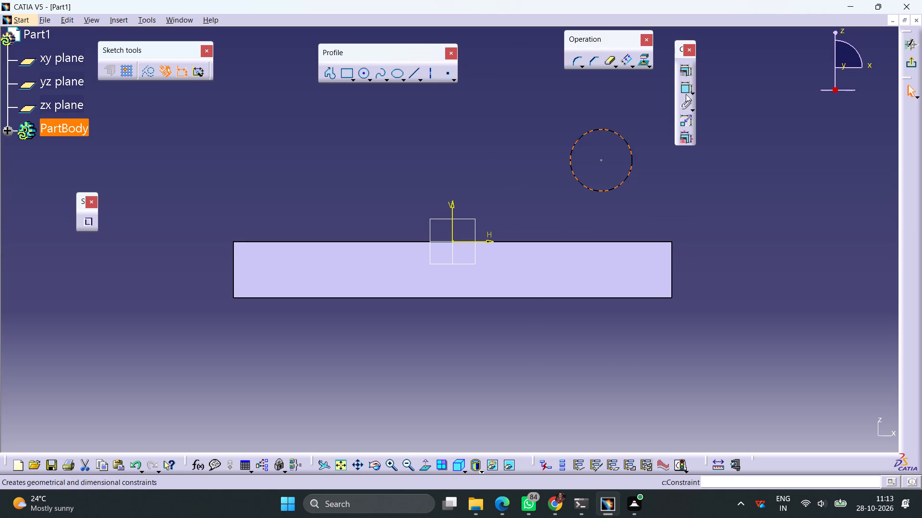
Dimension the diameter of the circle above the side face and set it to 40 mm.
left_click(687, 90)
left_click(742, 183)
double_click(743, 180)
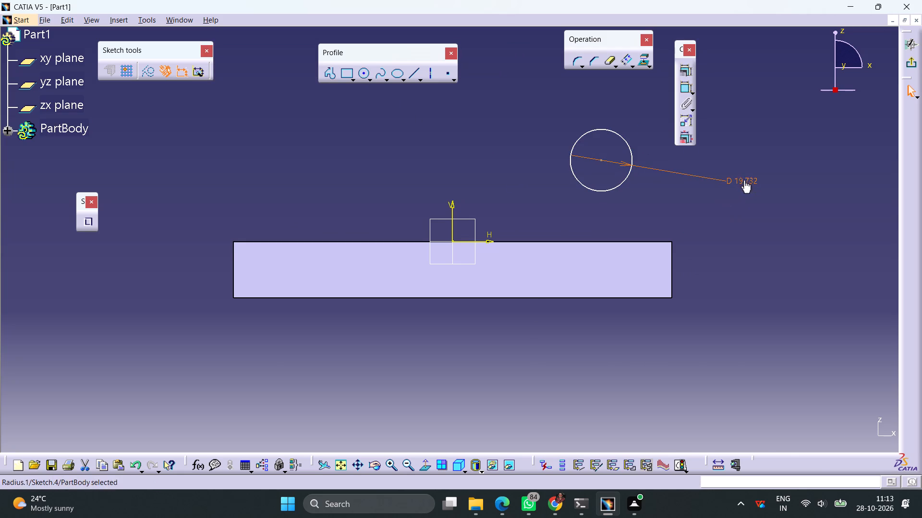
type("40")
key("Return")
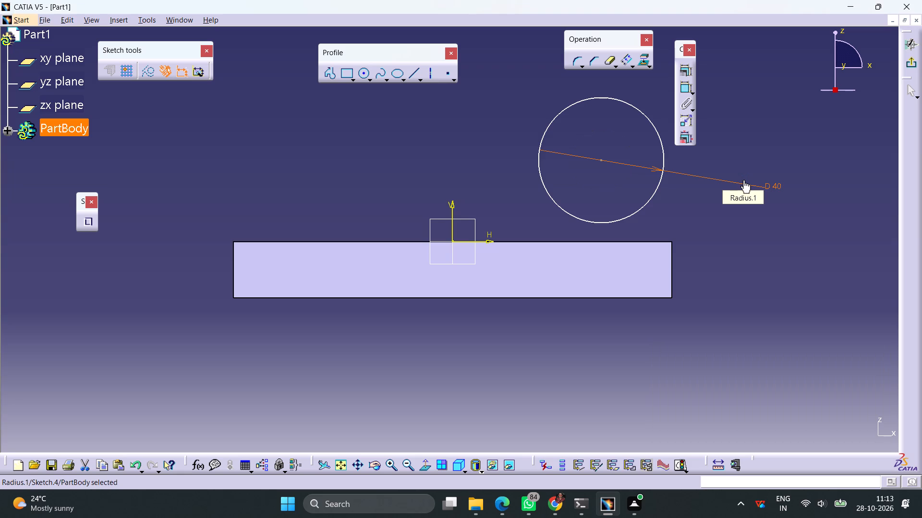
Dimension the 40 mm circle's centre from the top edge of the base's side face and set the distance to 38 mm.
left_click(744, 237)
left_click(683, 85)
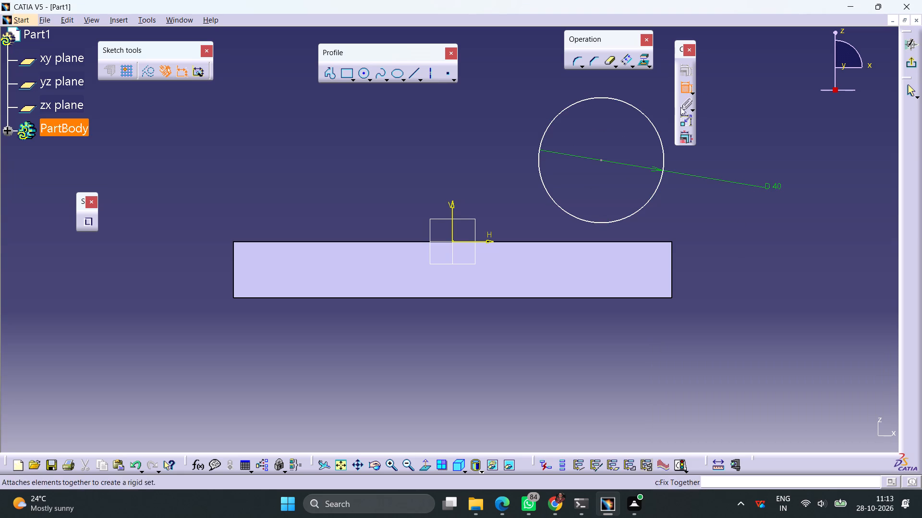
left_click(600, 160)
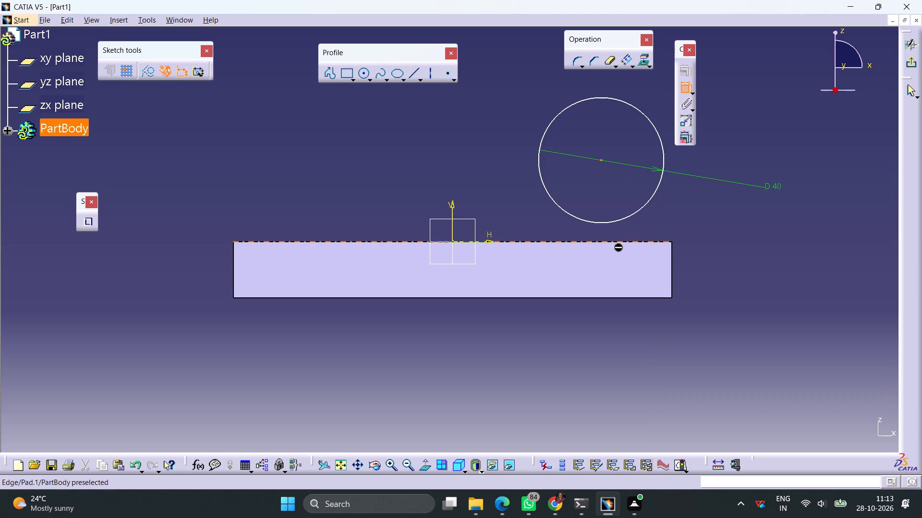
left_click(617, 242)
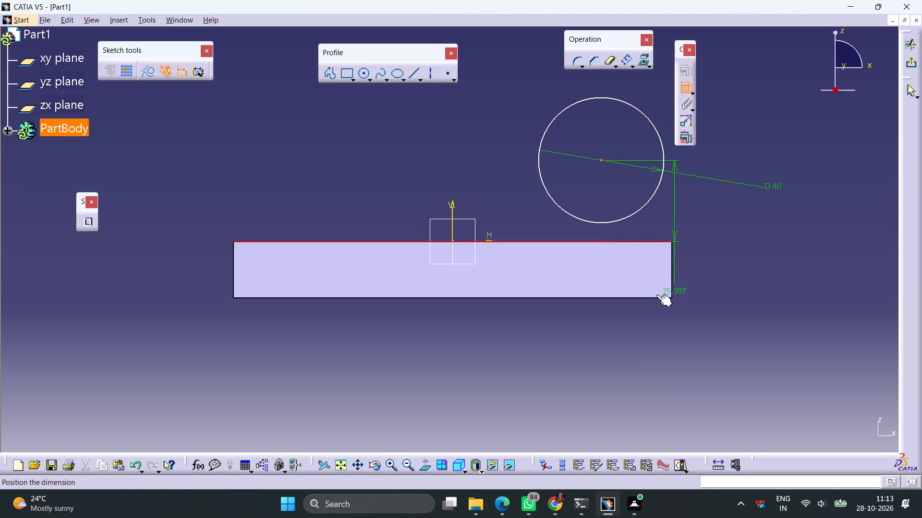
left_click(675, 343)
double_click(681, 339)
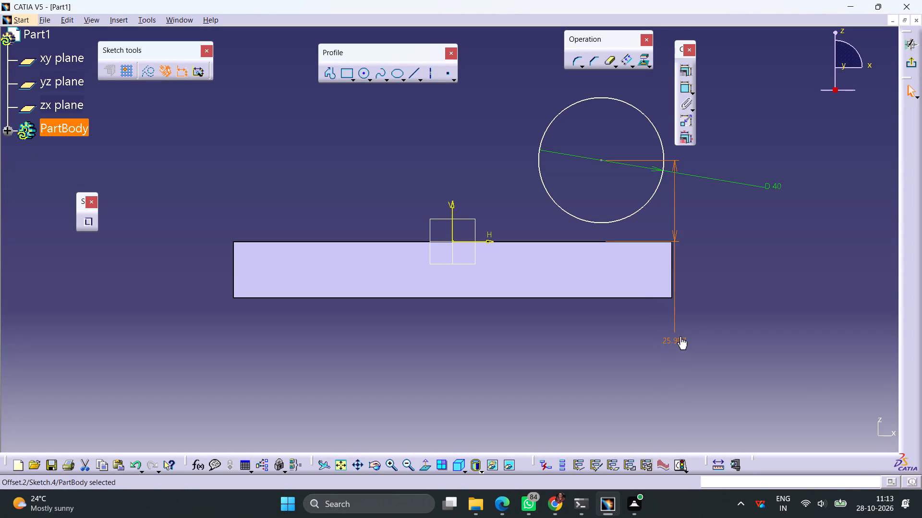
double_click(680, 341)
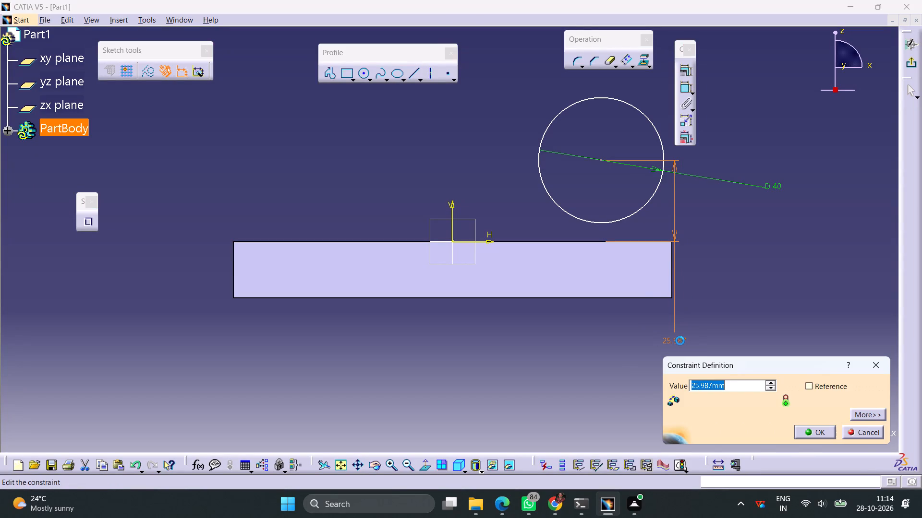
type("38")
key("Return")
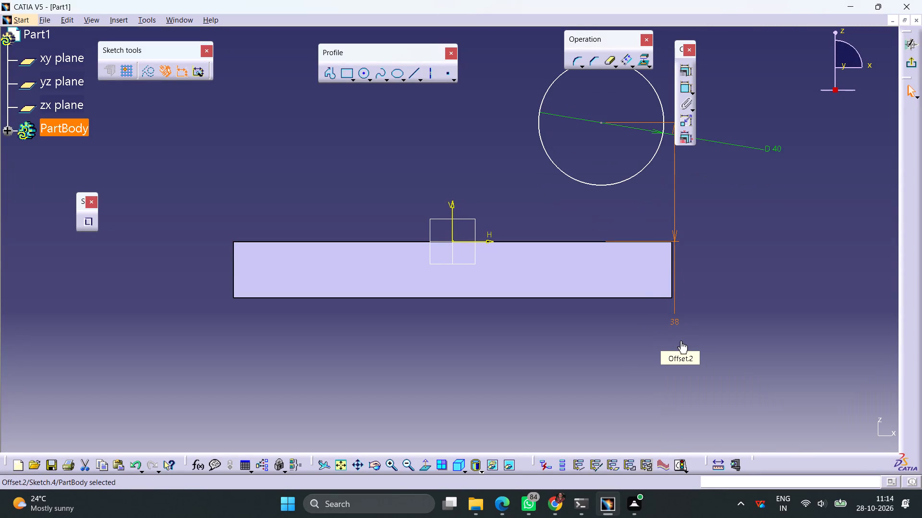
left_click(737, 332)
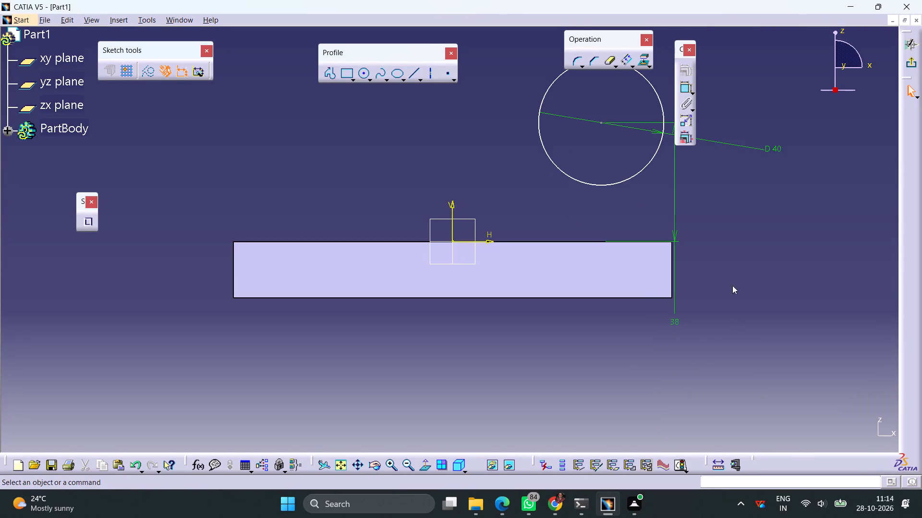
Dimension the circle's centre from the side face's right vertical edge and set the distance to 20 mm.
middle_click_drag(732, 278, 721, 344)
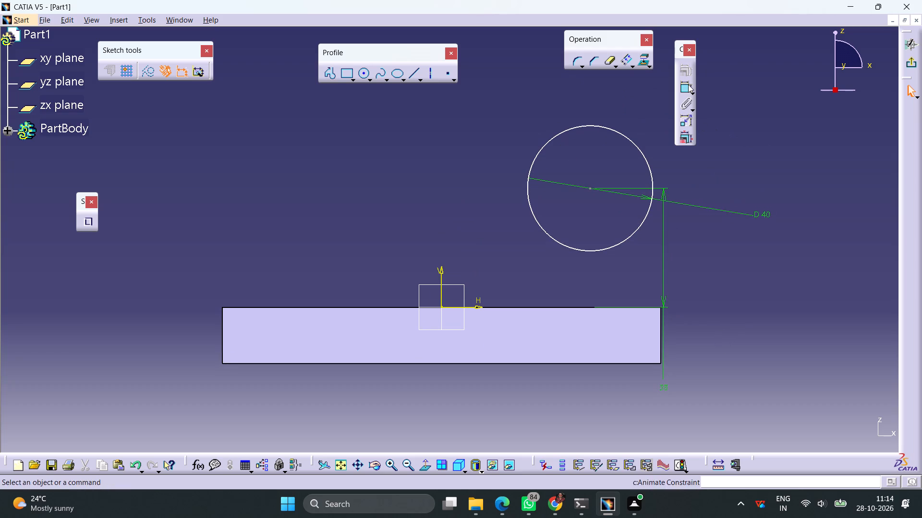
left_click(686, 86)
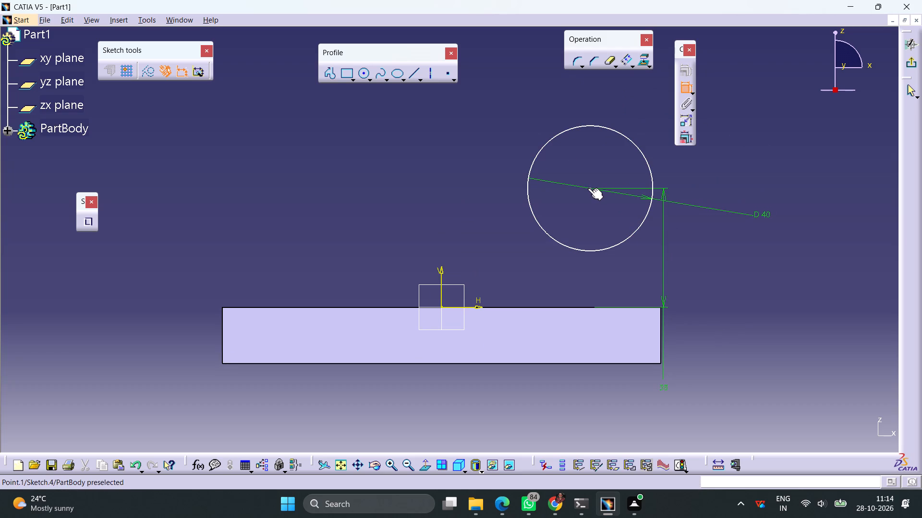
left_click(592, 188)
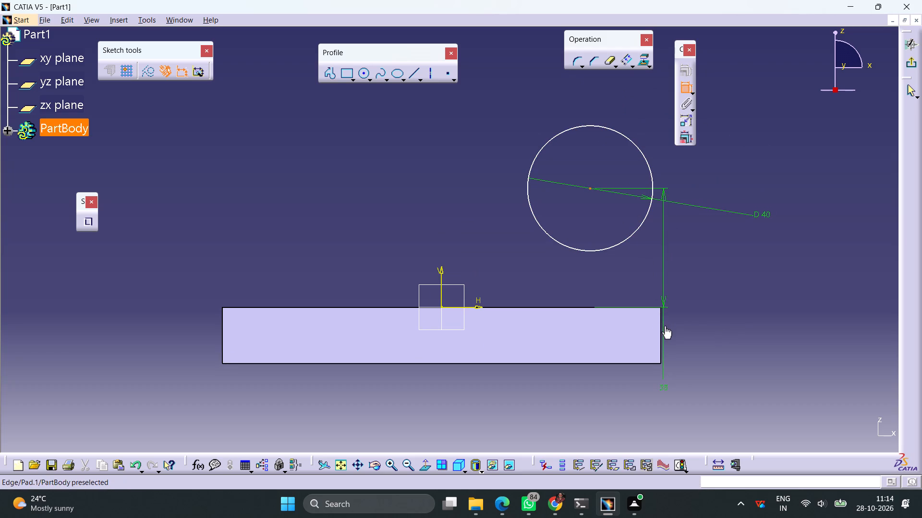
left_click(658, 327)
left_click(714, 283)
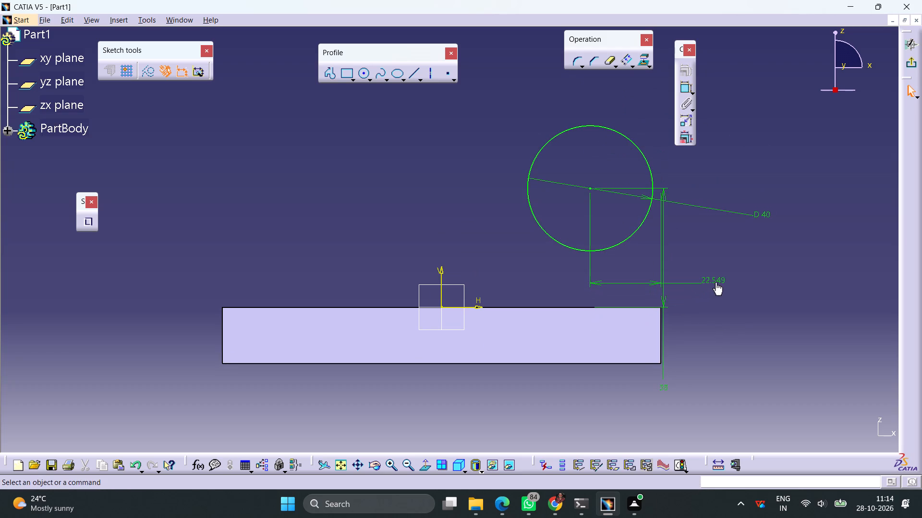
double_click(715, 282)
type("20")
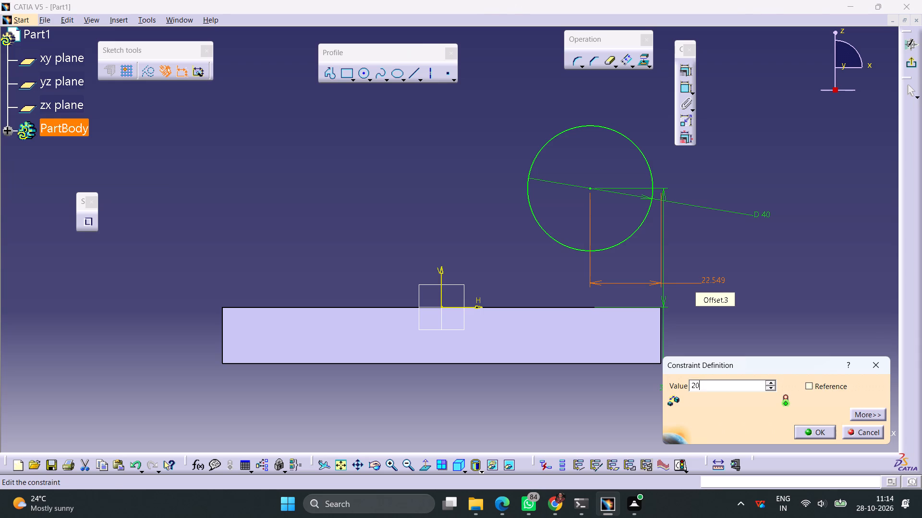
key("Return")
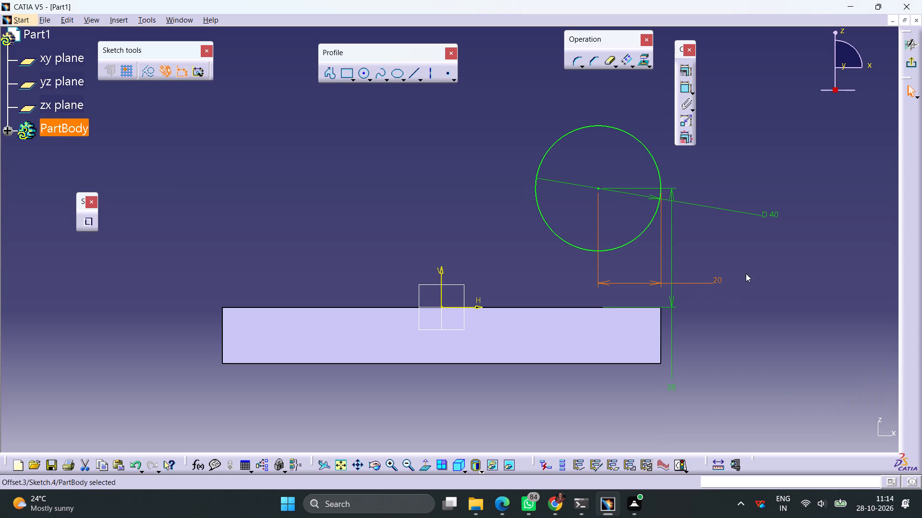
Exit the sketch and pad the 40 mm circle by 24 mm in the reversed direction, over the base.
left_click(913, 67)
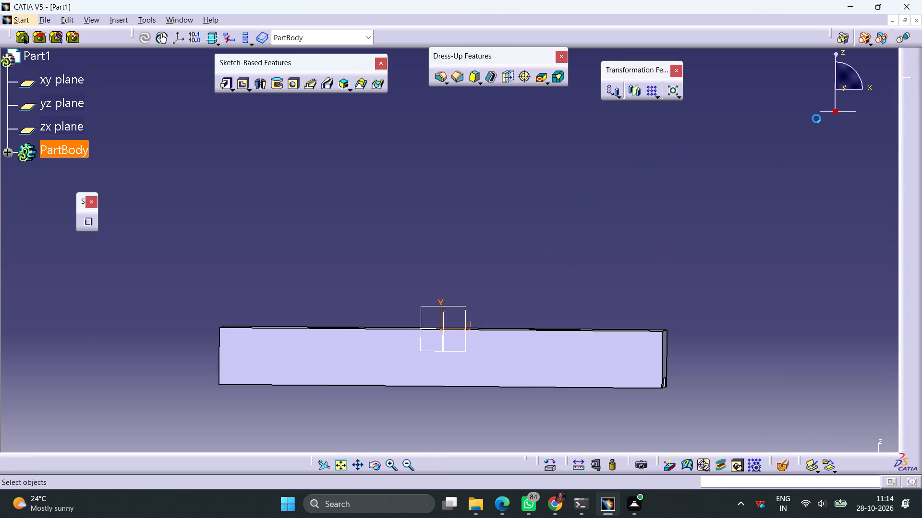
left_click(223, 86)
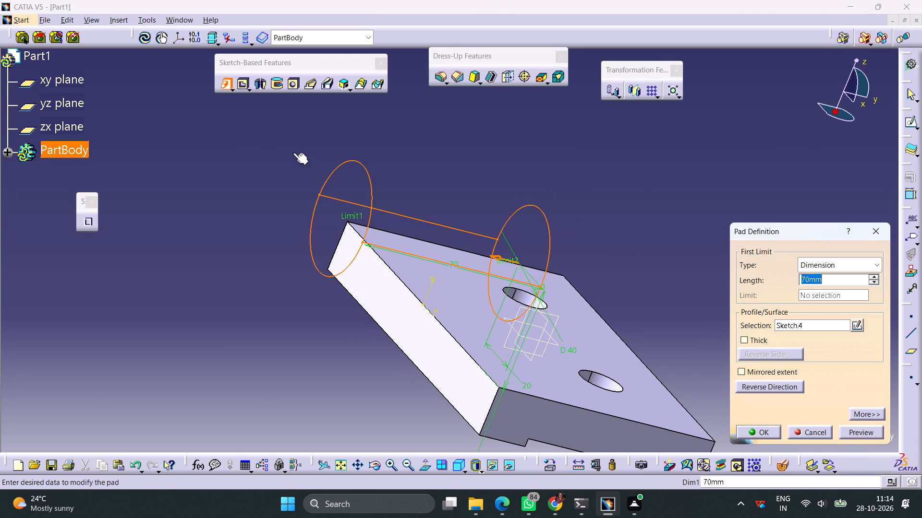
left_click(765, 385)
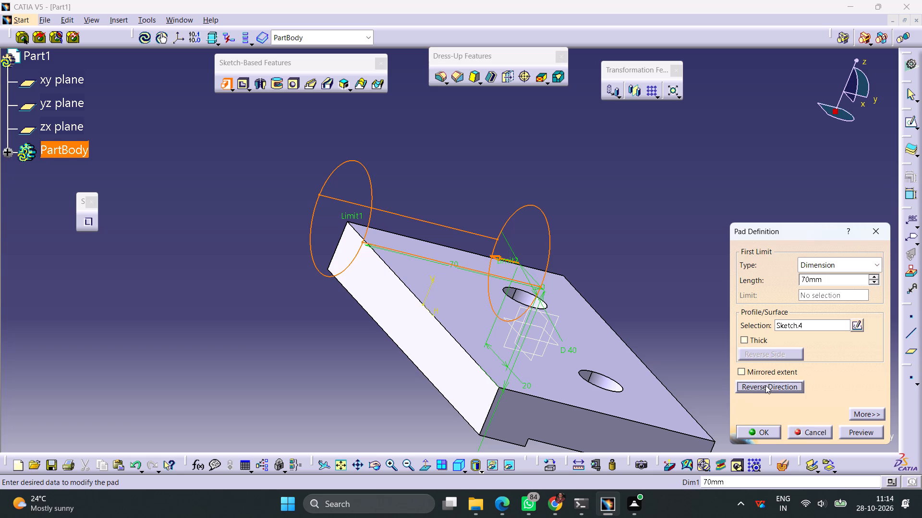
left_click_drag(828, 282, 824, 282)
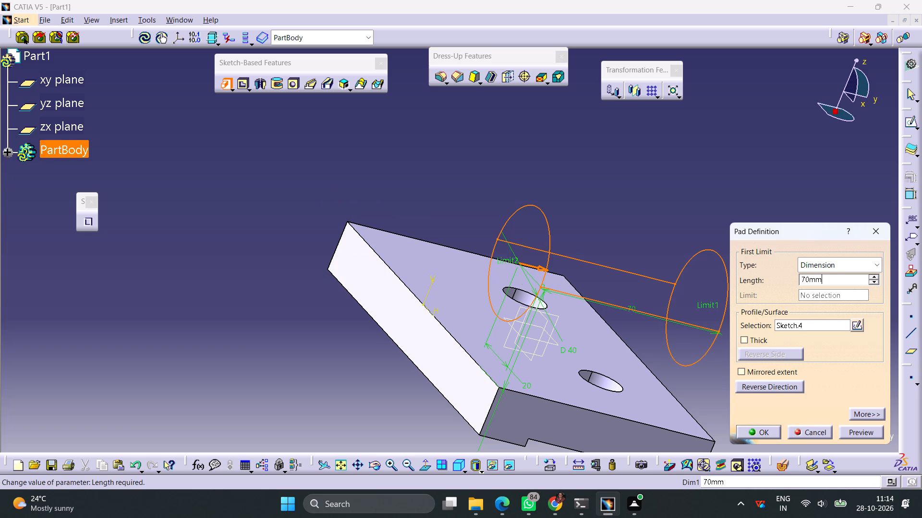
left_click_drag(824, 282, 735, 295)
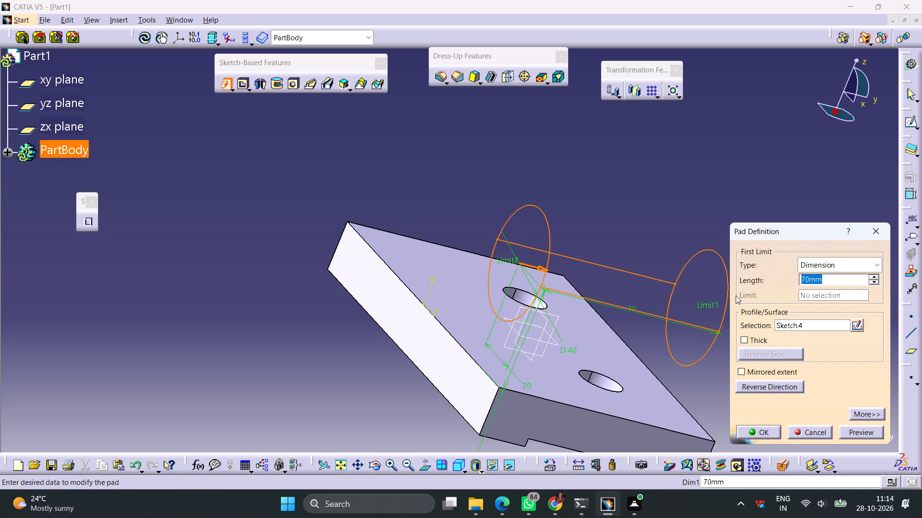
type("24")
key("Return")
left_click_drag(713, 296, 717, 293)
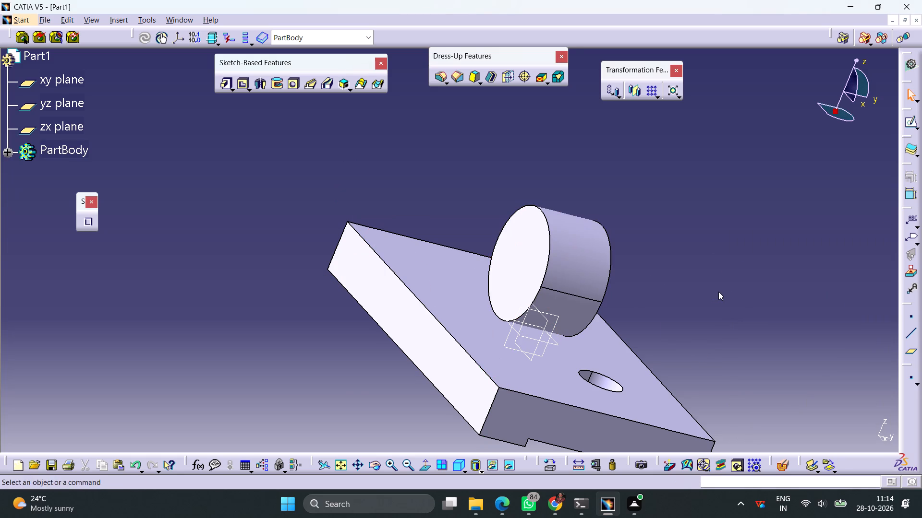
Start a sketch on the cylinder's end face that faces the holes and draw a circle about 15 mm in diameter near its centre.
middle_click_drag(718, 292, 504, 262)
right_click_drag(718, 292, 504, 262)
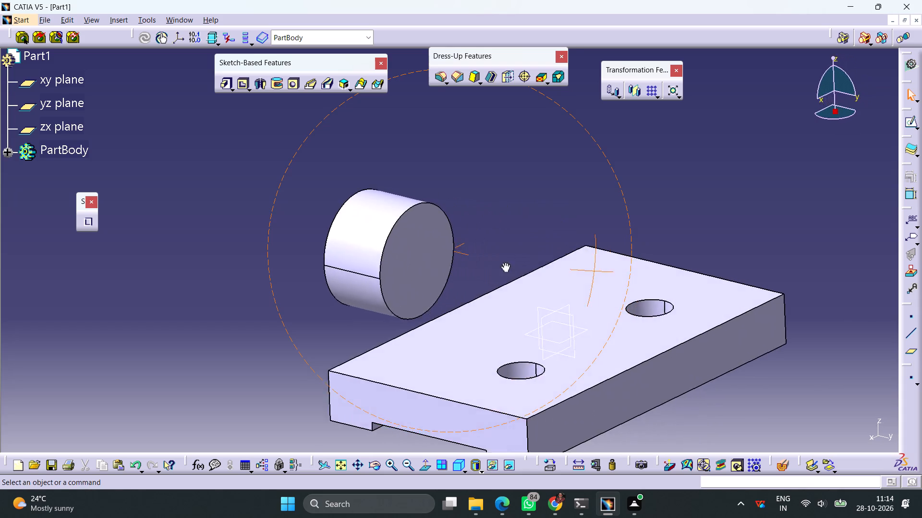
right_click_drag(504, 262, 474, 260)
middle_click_drag(504, 262, 471, 254)
left_click(370, 267)
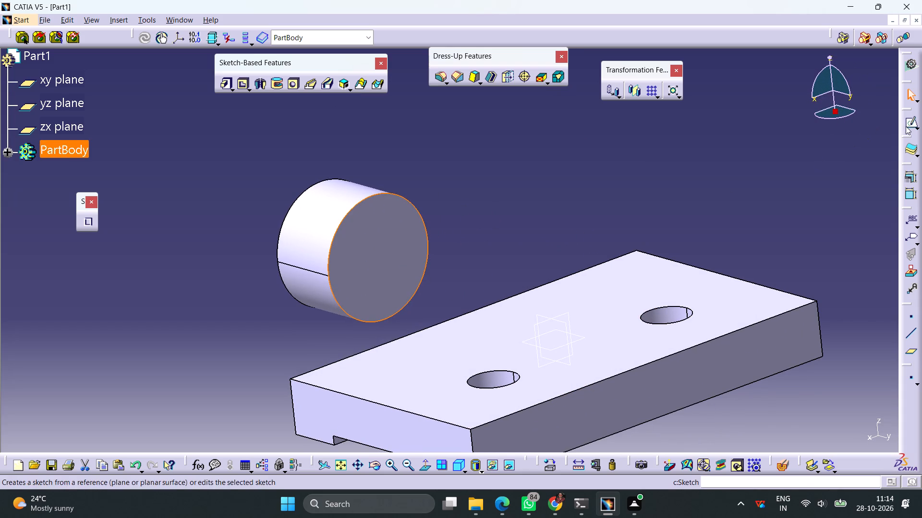
left_click(908, 121)
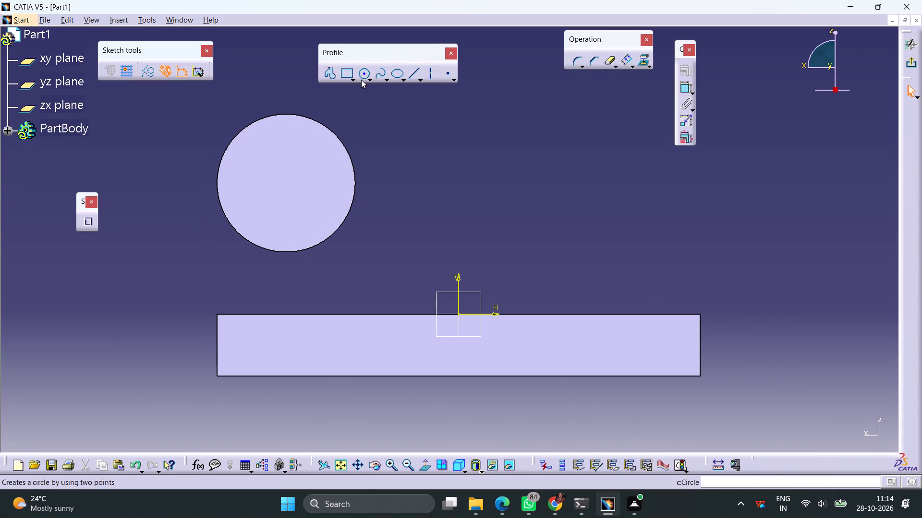
left_click(364, 76)
left_click(279, 182)
left_click(300, 167)
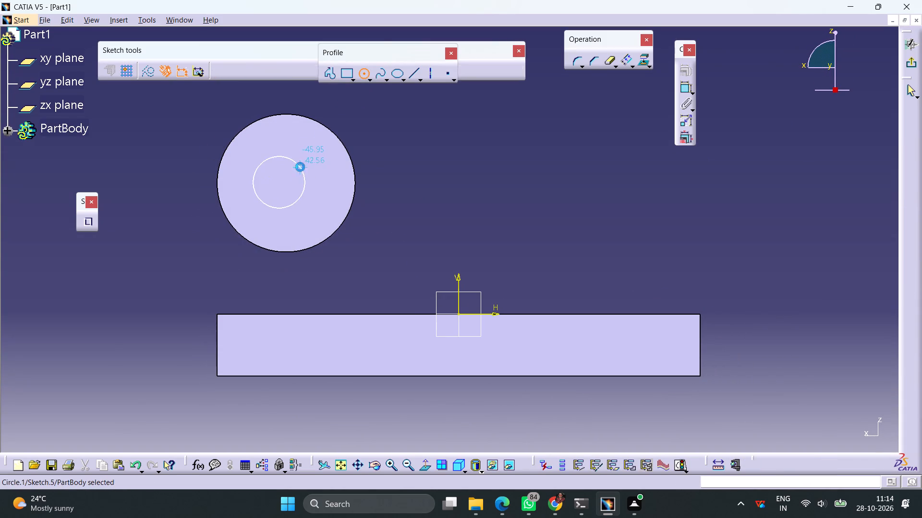
Constrain the small circle to be concentric with the cylinder's outer edge.
left_click(353, 179, "ctrl")
left_click(686, 67)
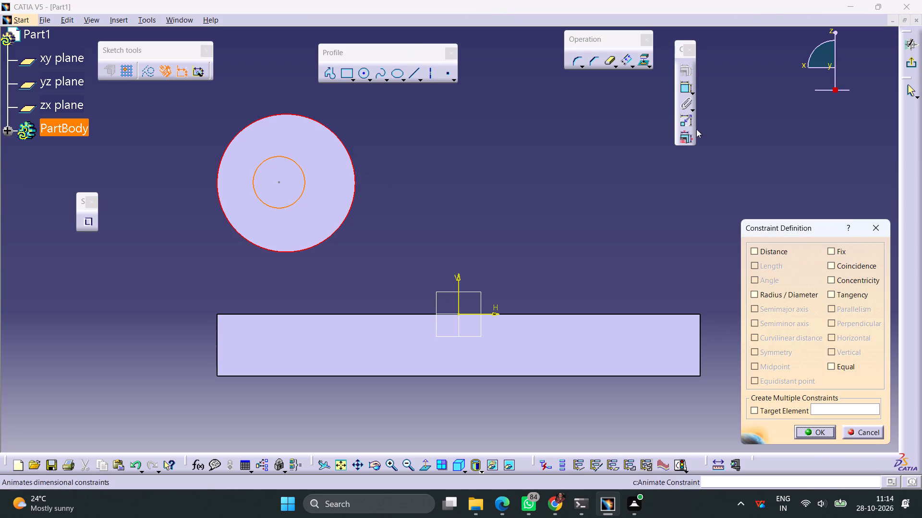
left_click(839, 278)
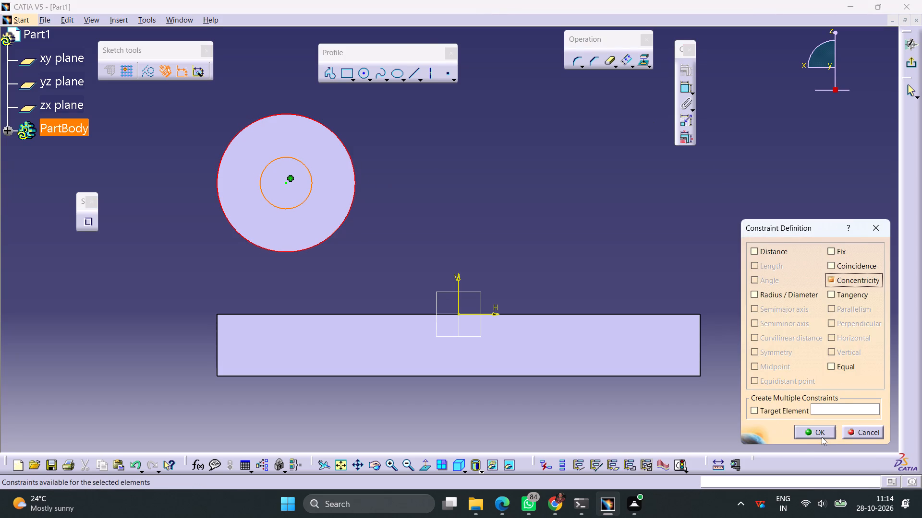
left_click(822, 437)
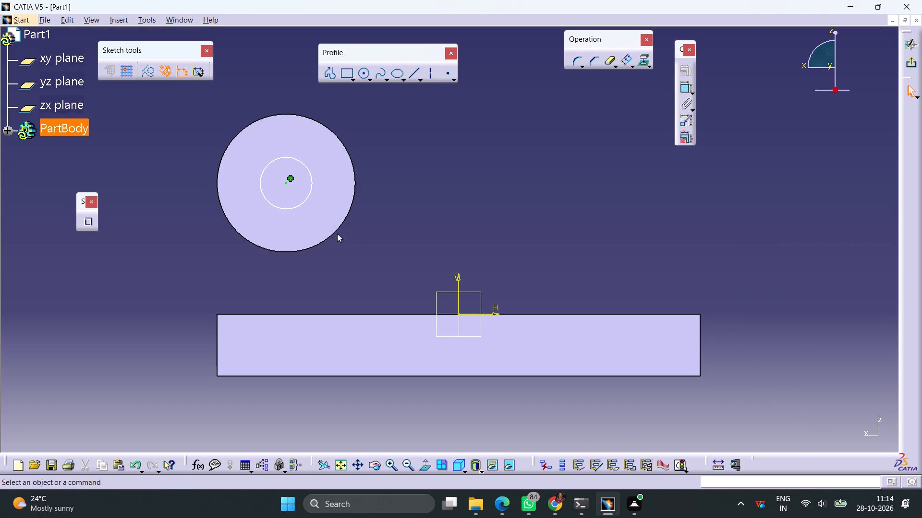
Dimension the small circle's diameter and set it to 18 mm.
left_click(295, 208)
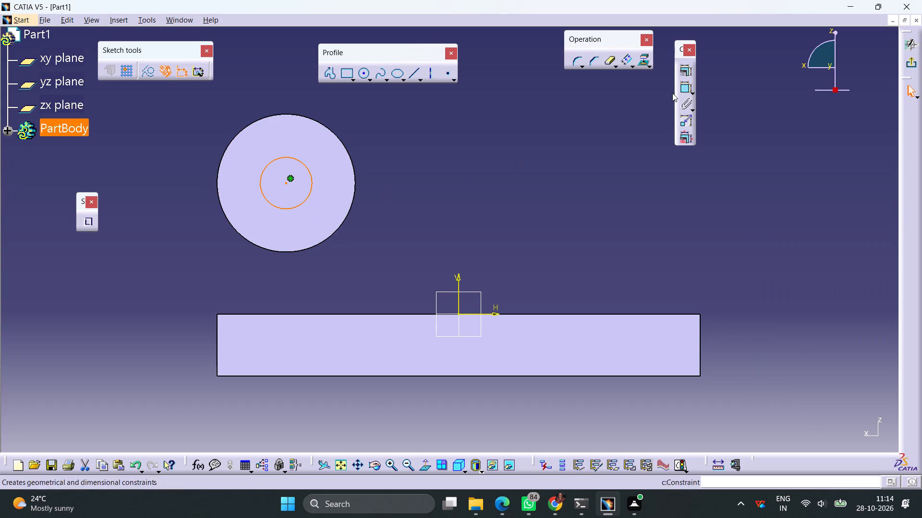
left_click(680, 90)
left_click(432, 131)
double_click(438, 129)
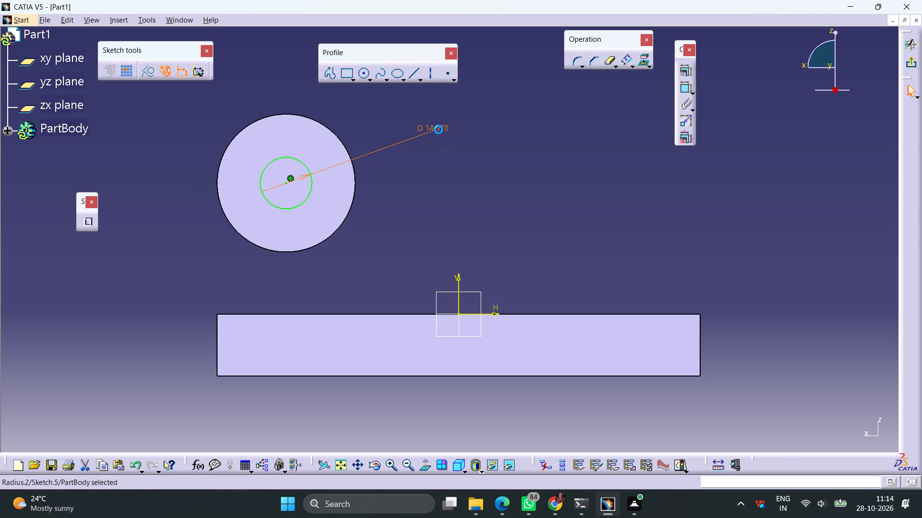
type("18")
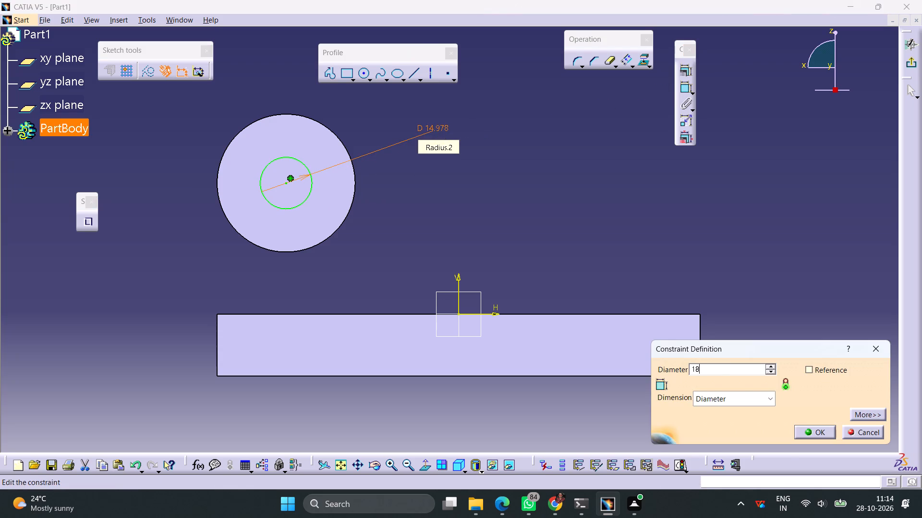
key("Return")
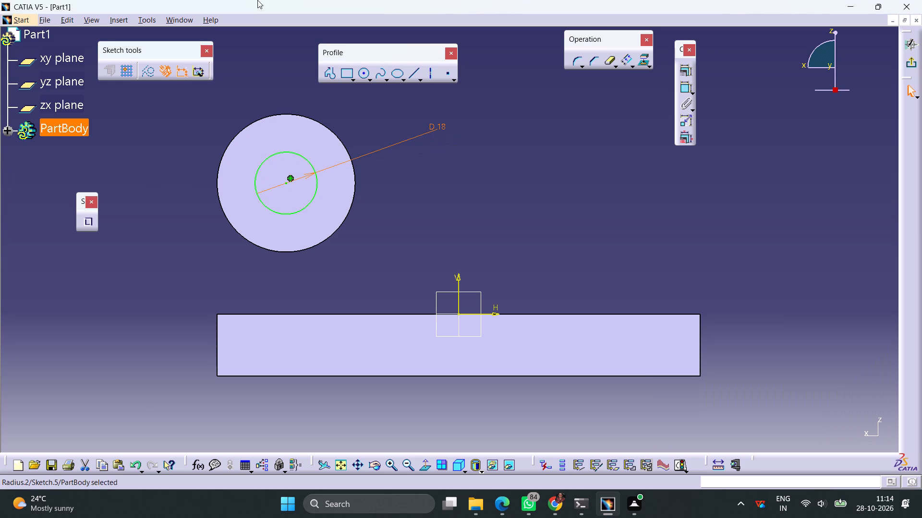
Exit the sketch and cut a pocket from the 18 mm circle through the cylinder, keeping the preset 24 mm depth.
left_click(907, 64)
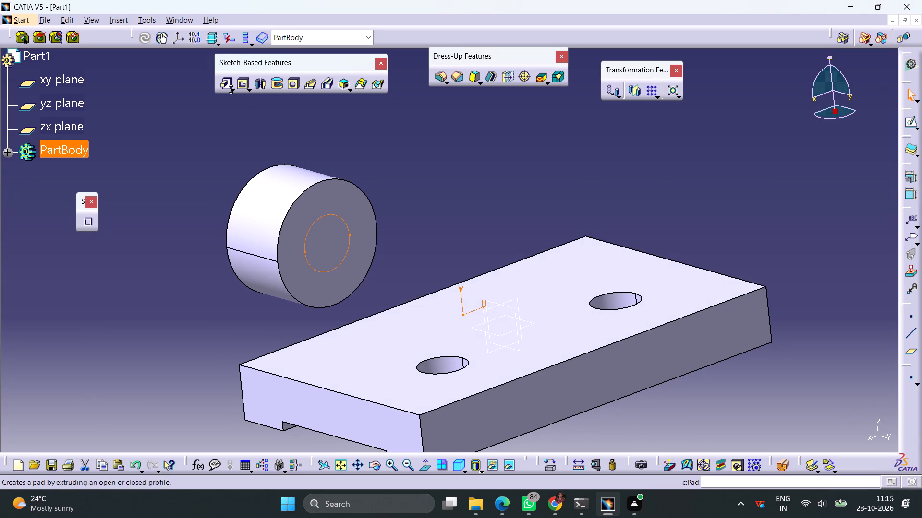
left_click(242, 86)
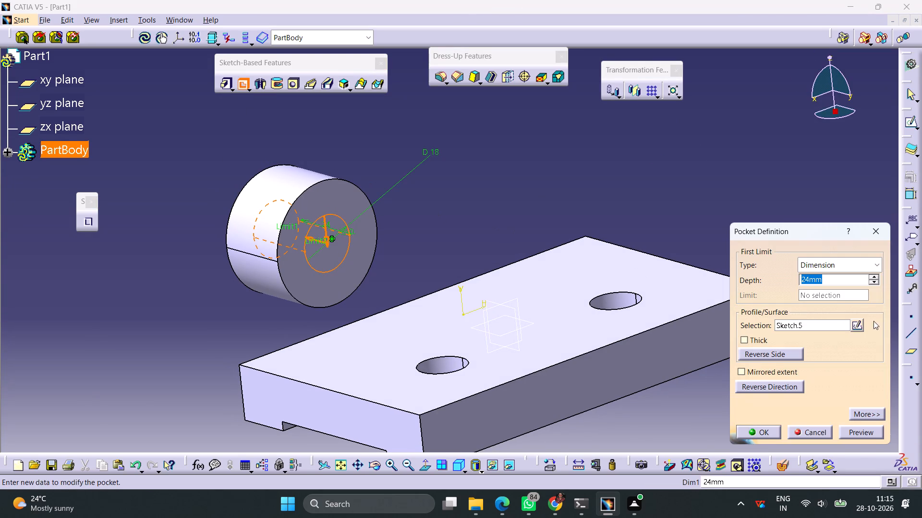
left_click(866, 426)
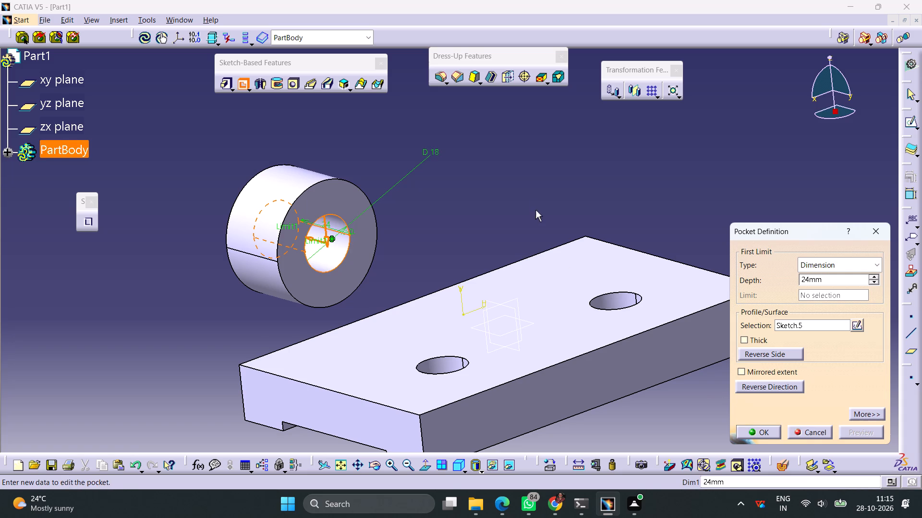
middle_click(535, 201)
right_click(535, 201)
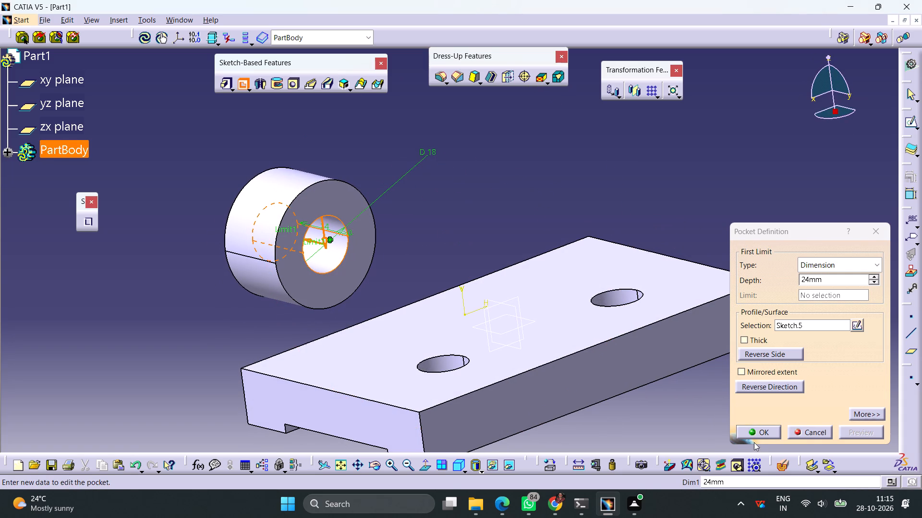
left_click(755, 436)
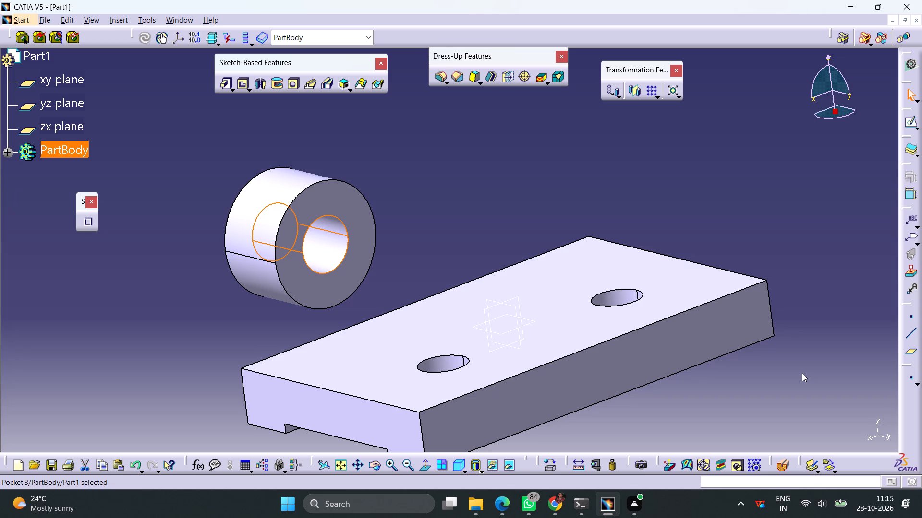
Create a plane offset 12+6 mm from the bored cylinder's end face, with the direction reversed into the cylinder.
left_click(554, 202)
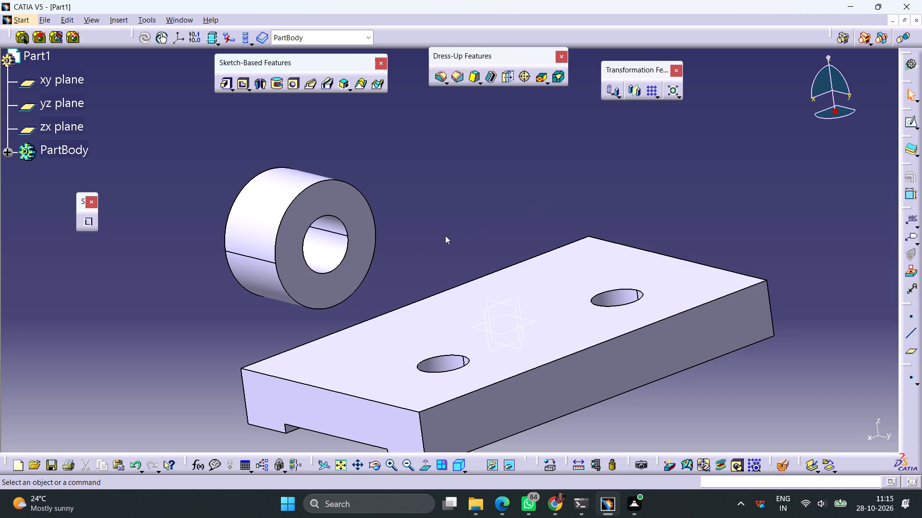
left_click(366, 236)
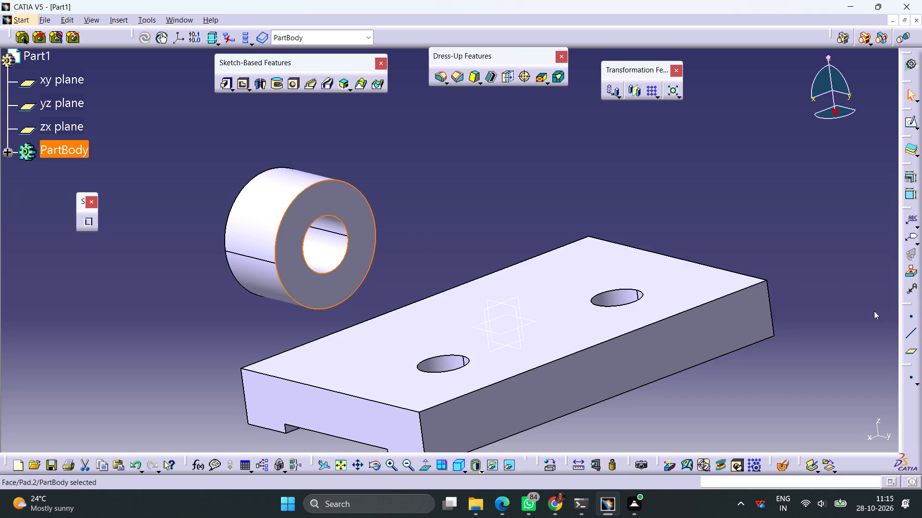
left_click(911, 355)
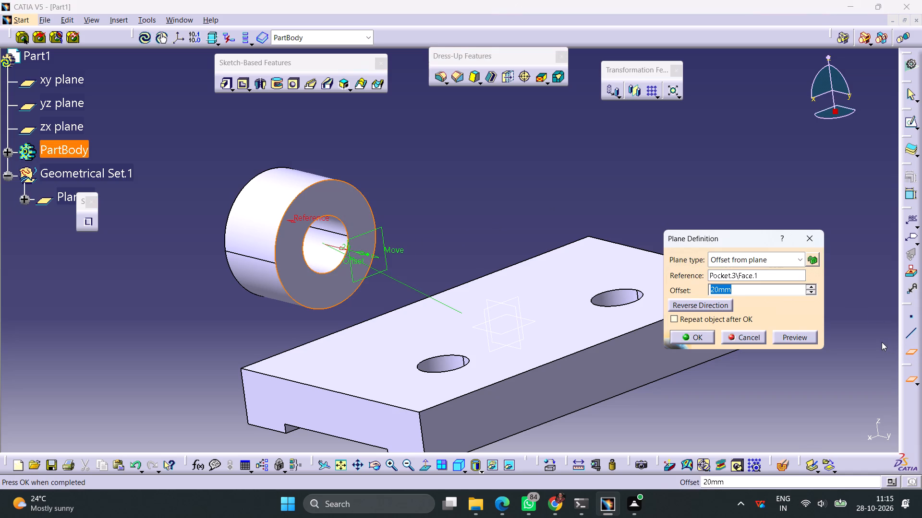
type("12")
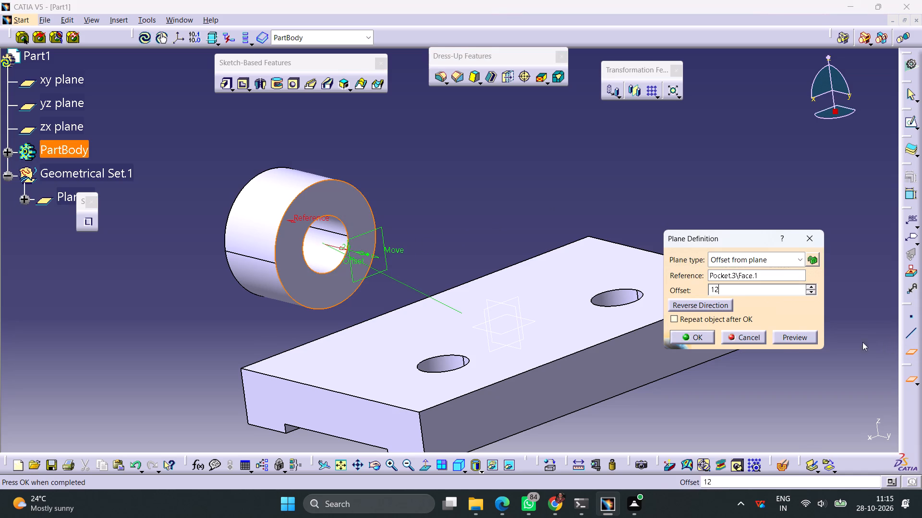
left_click(716, 306)
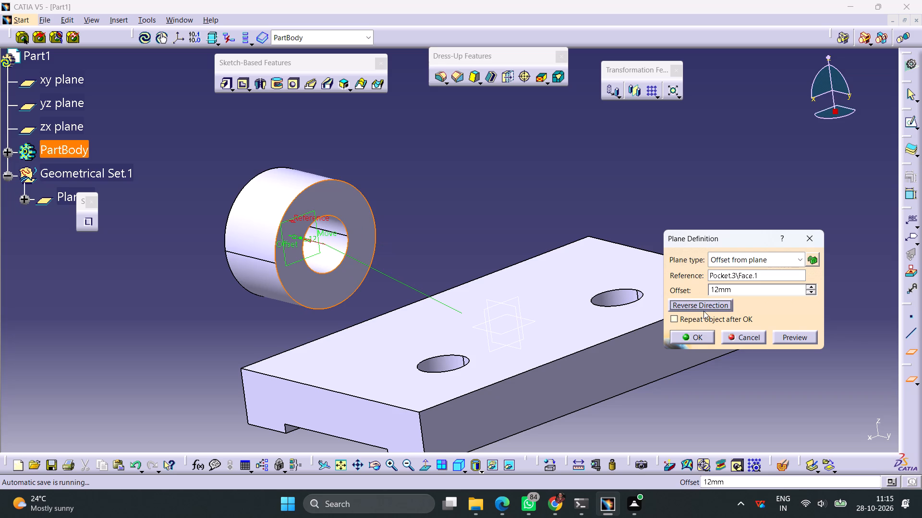
middle_click_drag(210, 305, 392, 314)
right_click_drag(212, 305, 392, 314)
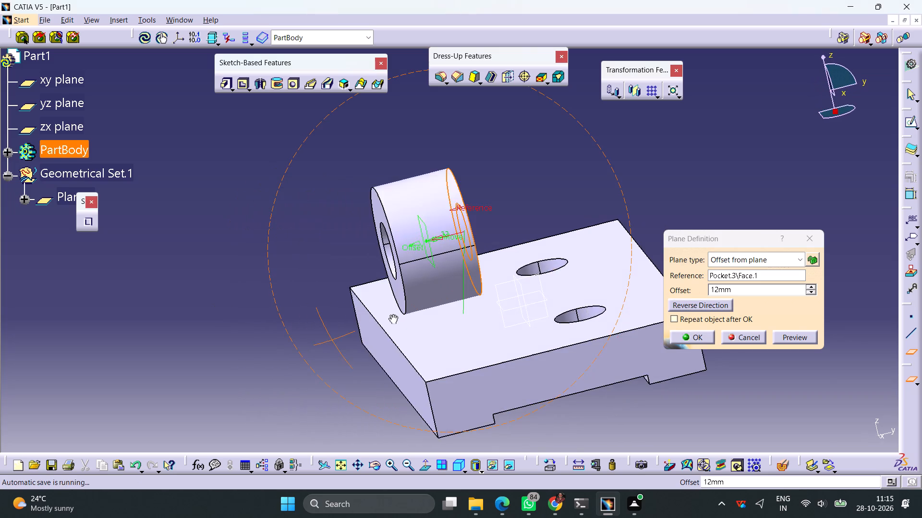
middle_click_drag(392, 314, 359, 281)
right_click_drag(392, 314, 359, 281)
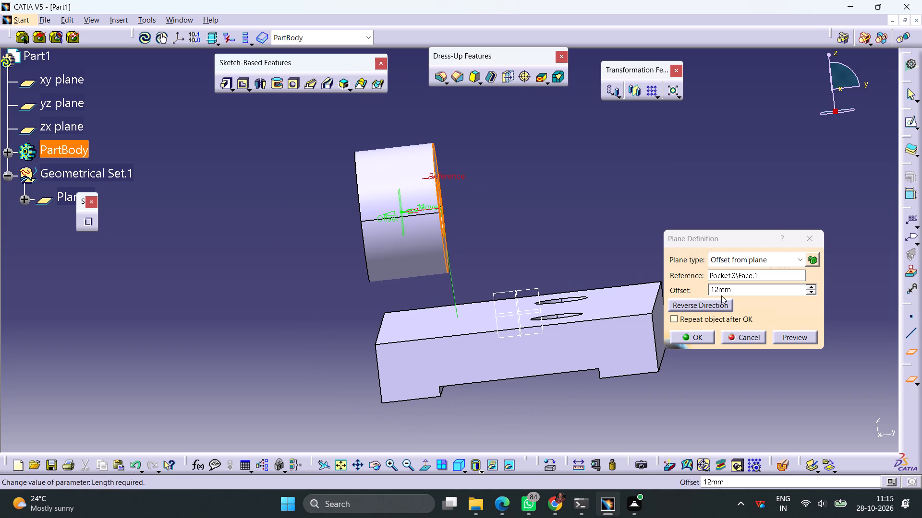
left_click_drag(732, 290, 700, 289)
type("12+6")
key("Return")
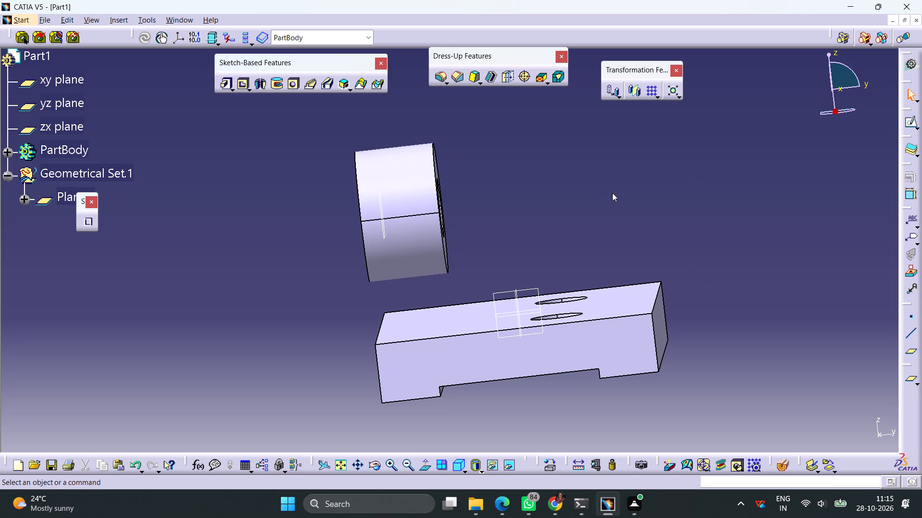
Start a sketch on the new offset plane and draw a circle about 39 mm in diameter above the base, away from the bored cylinder.
middle_click_drag(575, 197, 587, 214)
right_click_drag(577, 197, 587, 214)
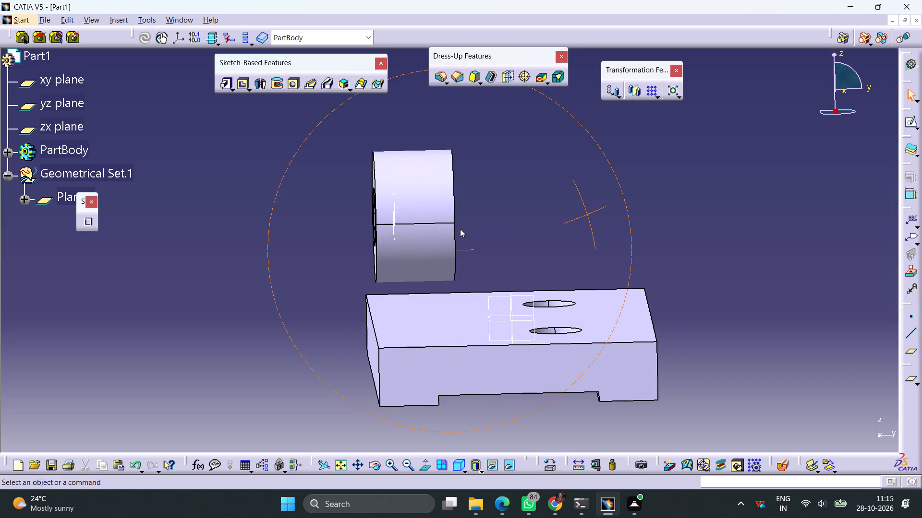
left_click(394, 237)
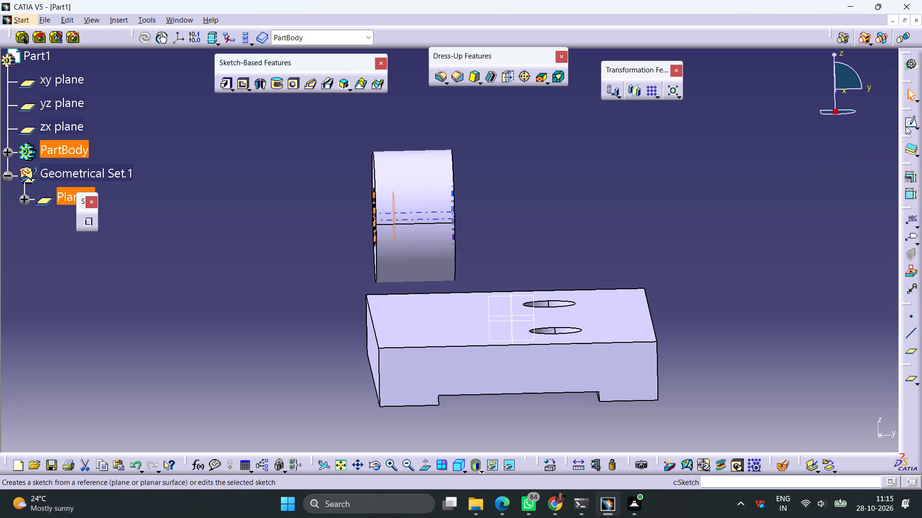
left_click(906, 126)
middle_click_drag(731, 208, 446, 232)
right_click_drag(731, 208, 446, 232)
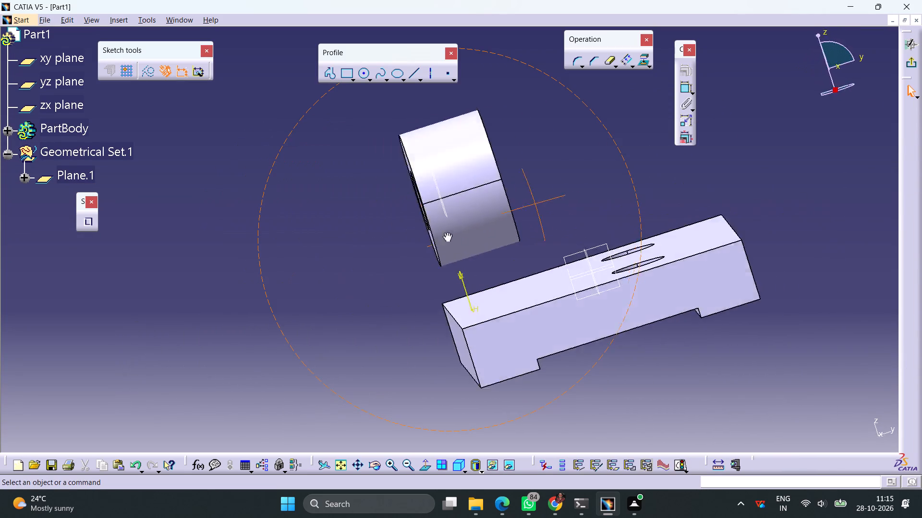
right_click_drag(446, 232, 606, 203)
middle_click_drag(446, 232, 608, 204)
left_click(426, 467)
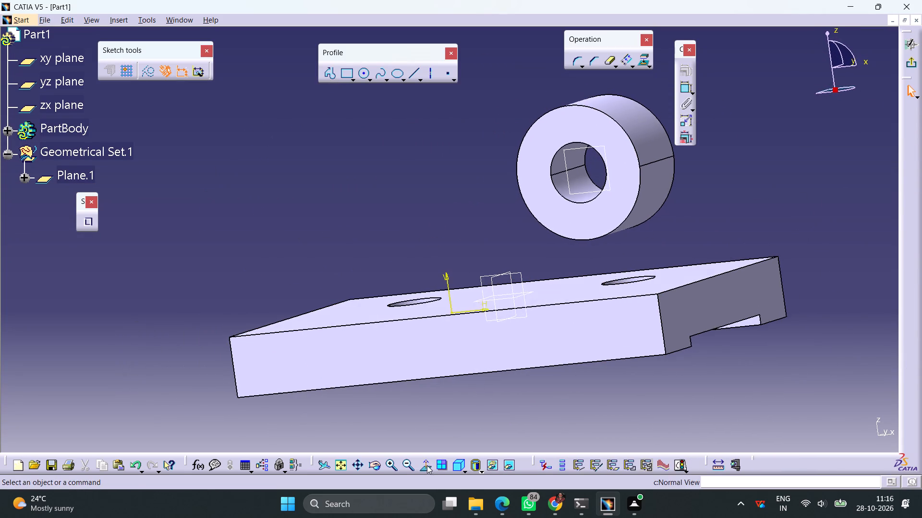
middle_click_drag(486, 226, 486, 250, "ctrl")
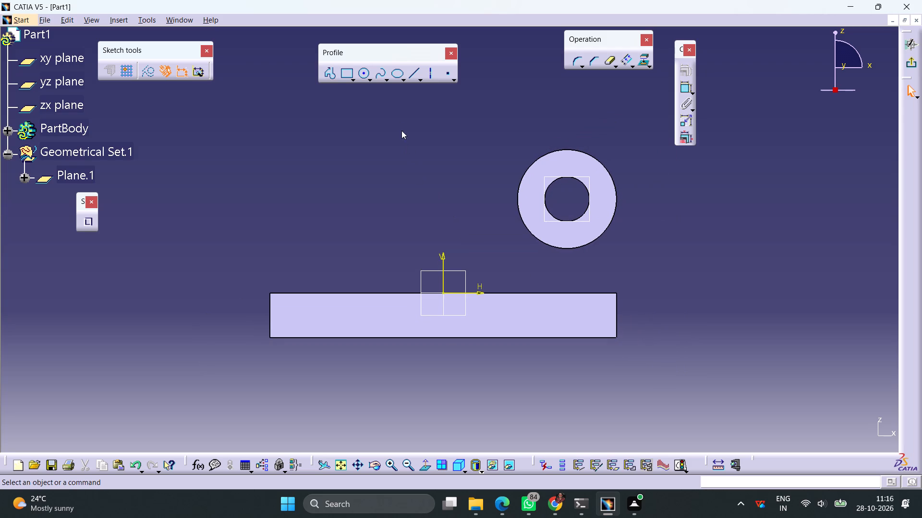
left_click(363, 74)
left_click(303, 125)
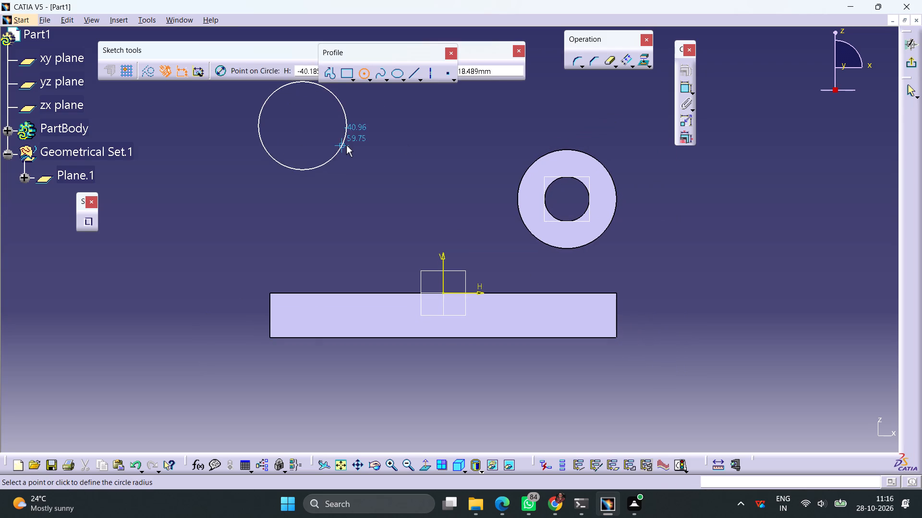
left_click(348, 145)
Dimension the new circle's diameter and set it to 55 mm.
left_click(684, 90)
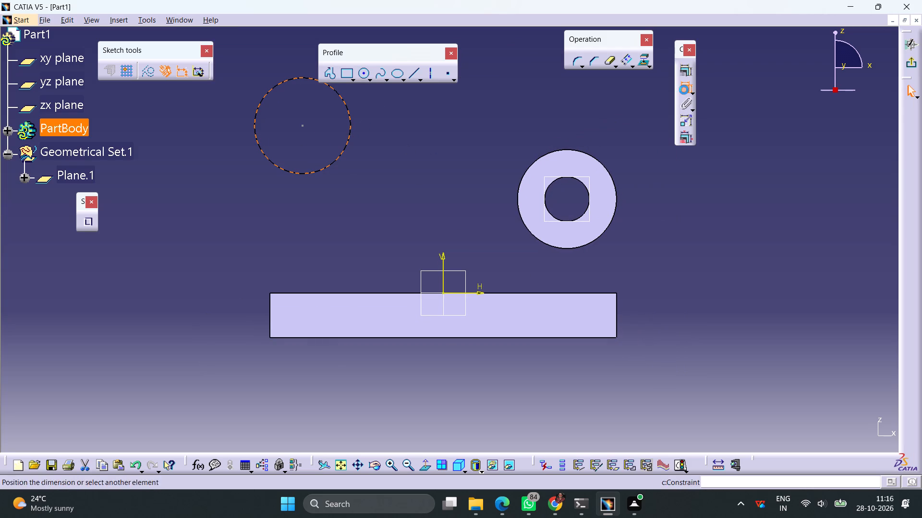
left_click(482, 109)
double_click(486, 108)
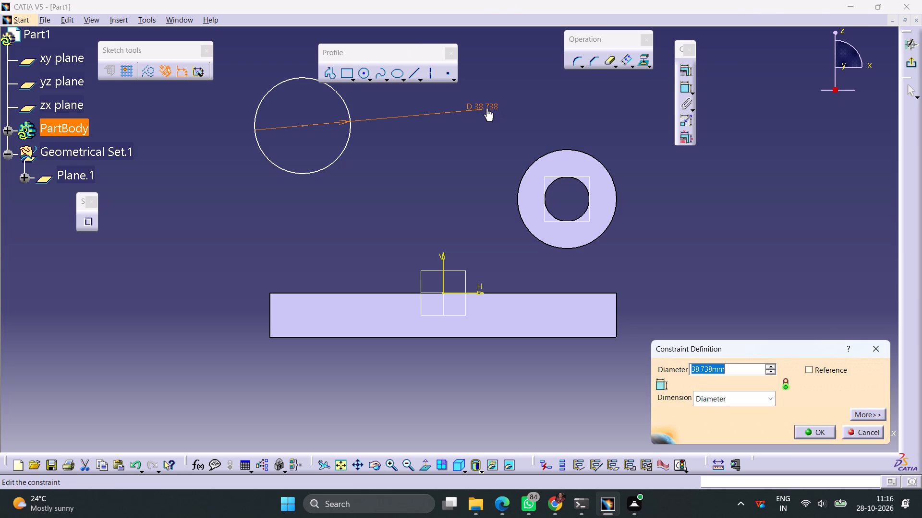
type("55")
key("Return")
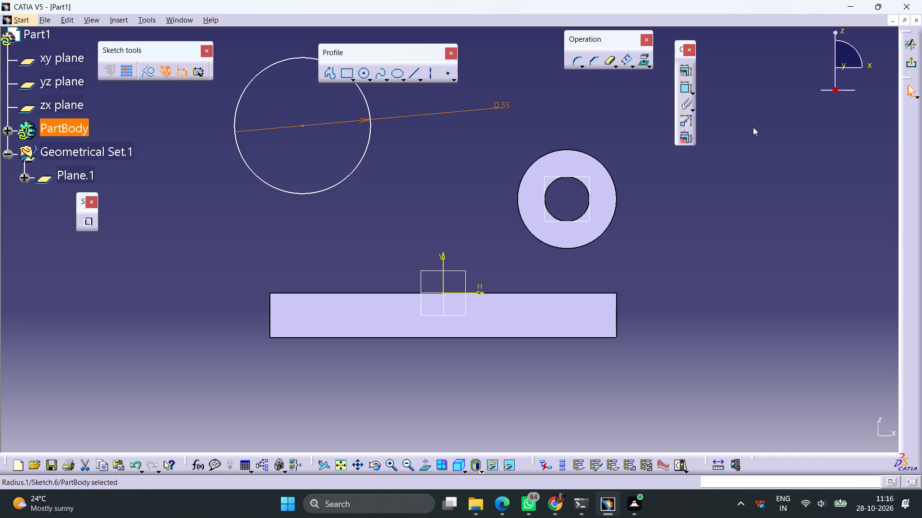
Dimension the circle's centre horizontally from the base's end edge farthest from the bored cylinder and set it to 50 mm.
left_click(681, 90)
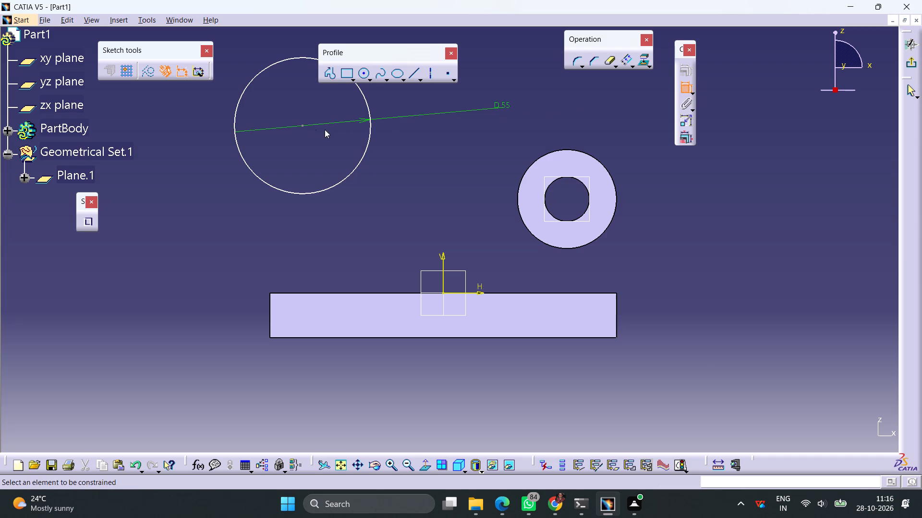
left_click(302, 126)
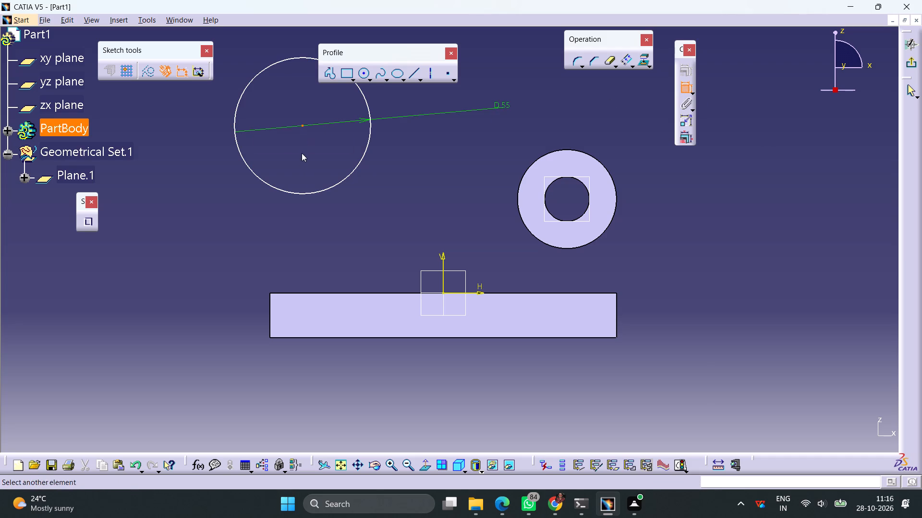
left_click(268, 306)
left_click(231, 285)
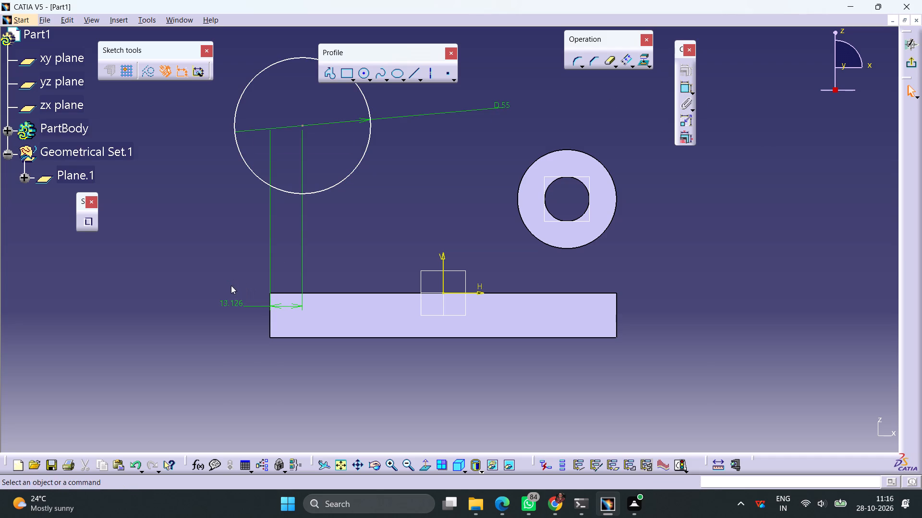
double_click(227, 304)
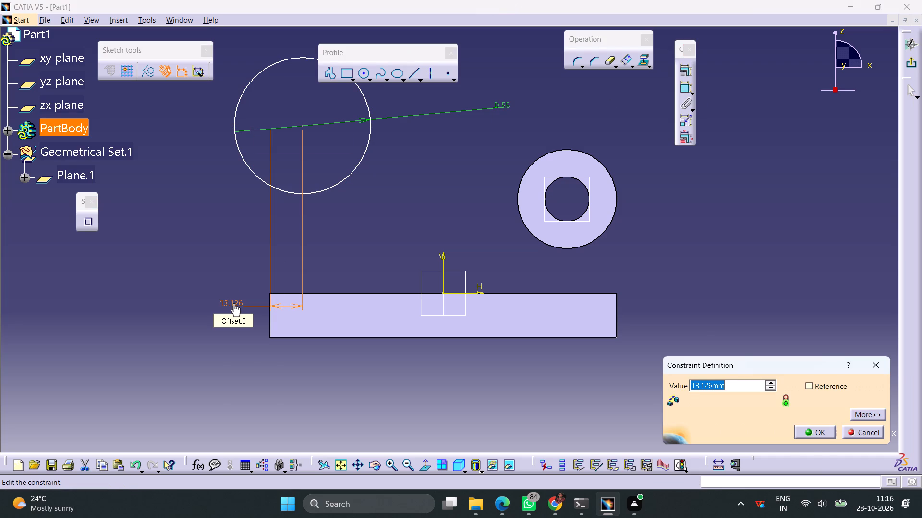
type("50")
key("Return")
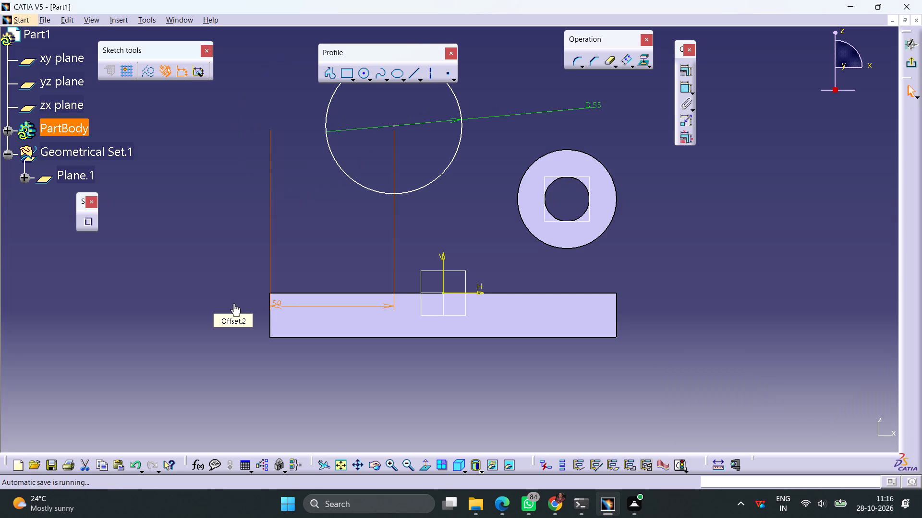
Dimension the circle centre's height above the base's top edge and set it to 100 mm.
left_click(437, 224)
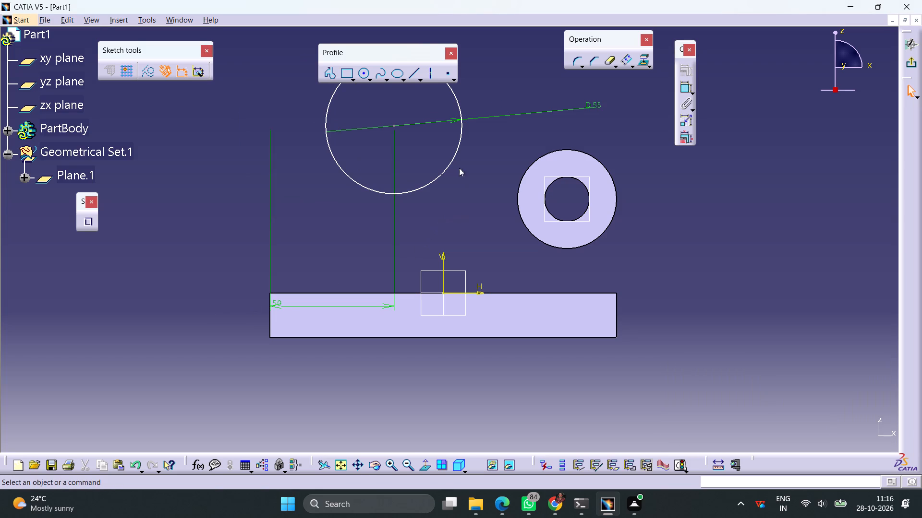
left_click(393, 128)
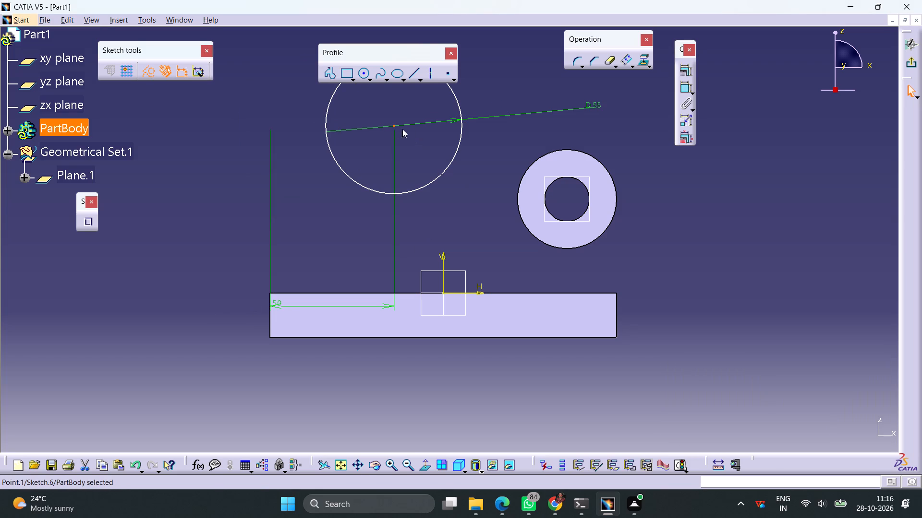
left_click(682, 89)
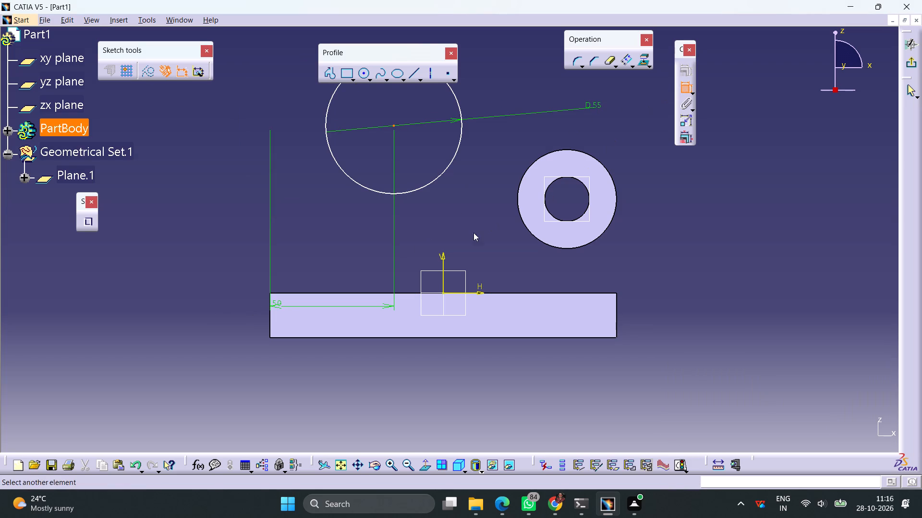
left_click(368, 293)
left_click(225, 328)
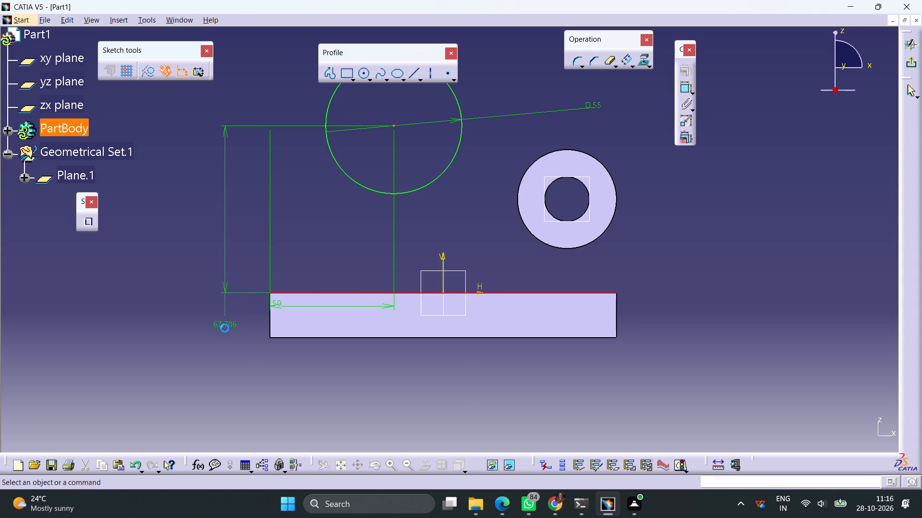
double_click(225, 323)
type("100")
key("Return")
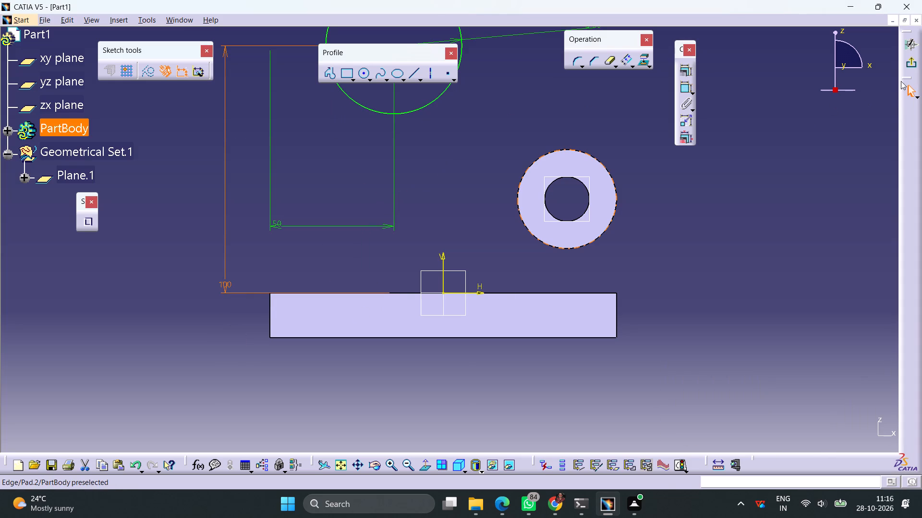
Exit the sketch and pad the 55 mm circle with a length of 18 mm and mirrored extent.
left_click(908, 70)
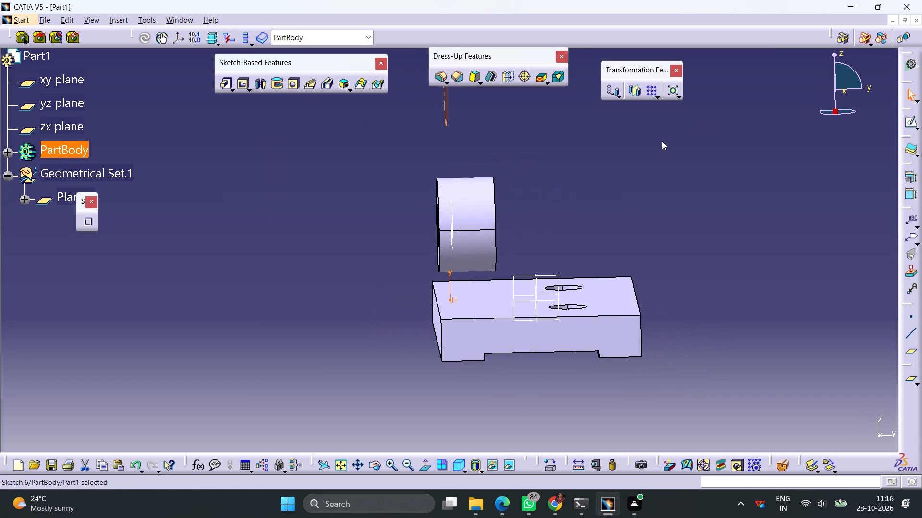
left_click(224, 87)
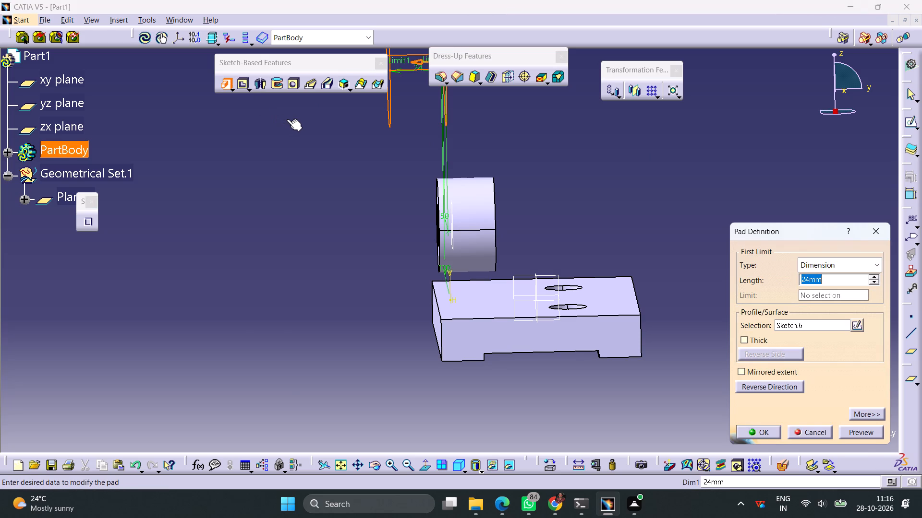
left_click(750, 375)
left_click_drag(831, 284, 802, 282)
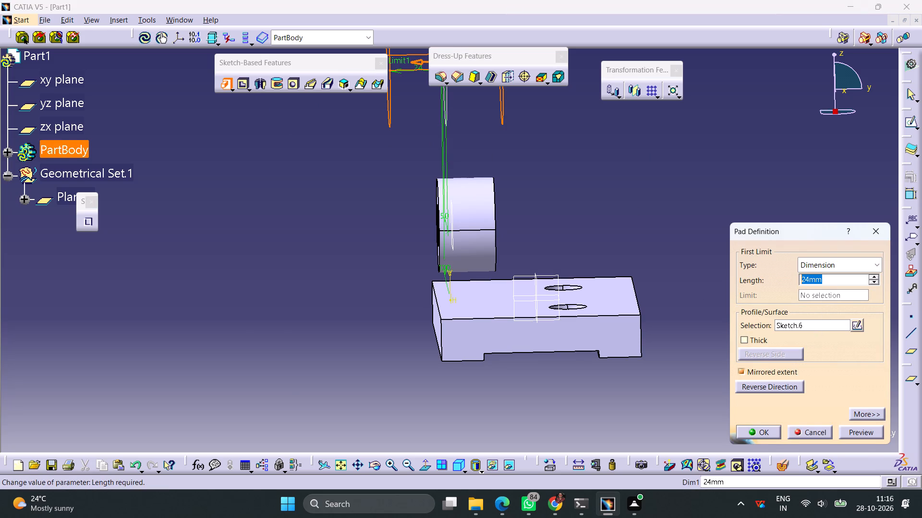
left_click_drag(802, 282, 781, 283)
type("18")
key("Return")
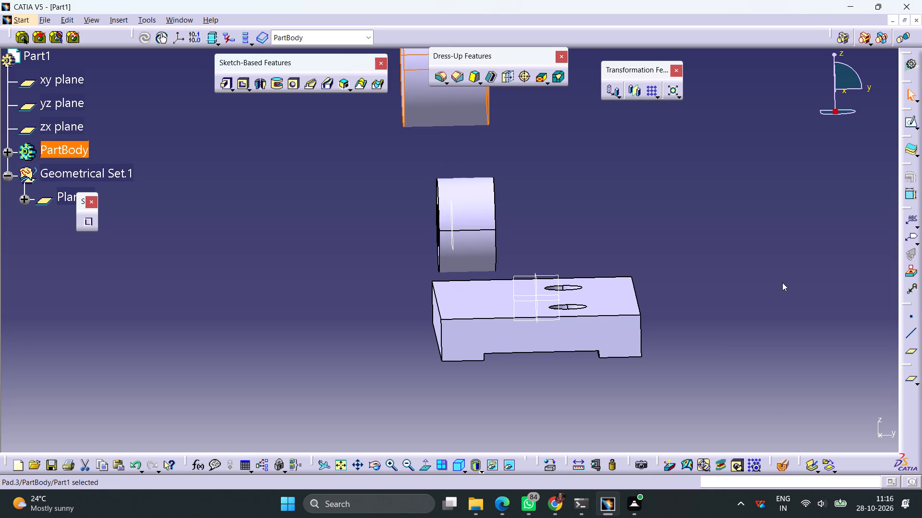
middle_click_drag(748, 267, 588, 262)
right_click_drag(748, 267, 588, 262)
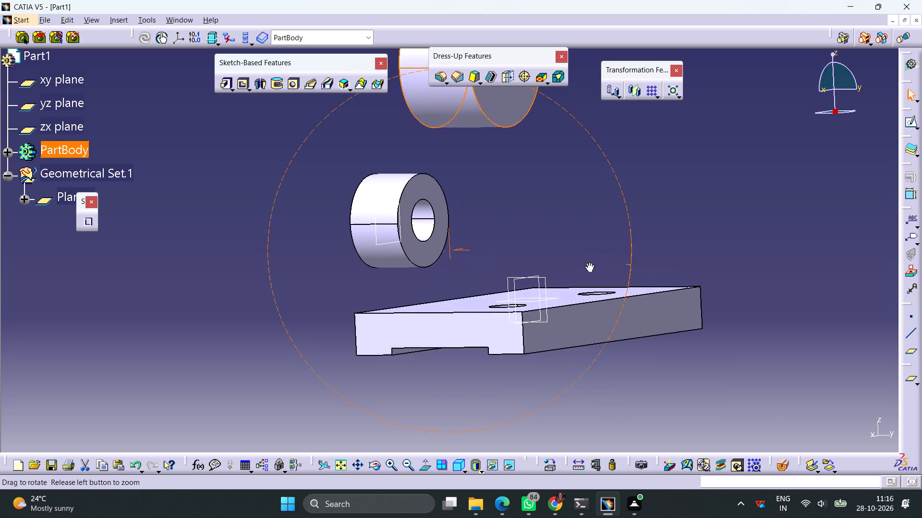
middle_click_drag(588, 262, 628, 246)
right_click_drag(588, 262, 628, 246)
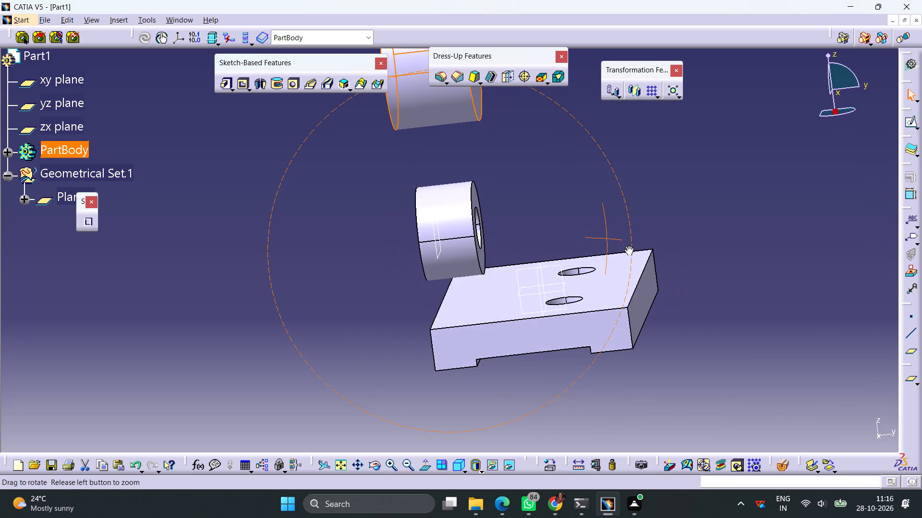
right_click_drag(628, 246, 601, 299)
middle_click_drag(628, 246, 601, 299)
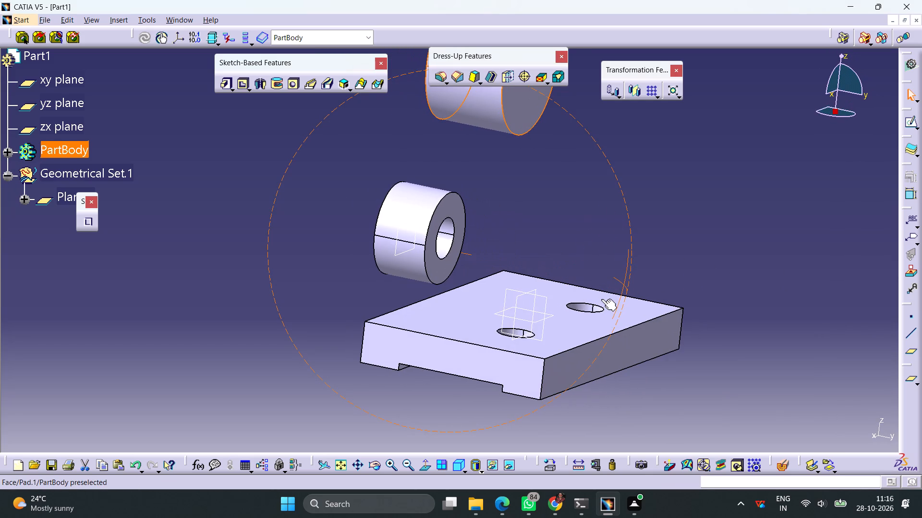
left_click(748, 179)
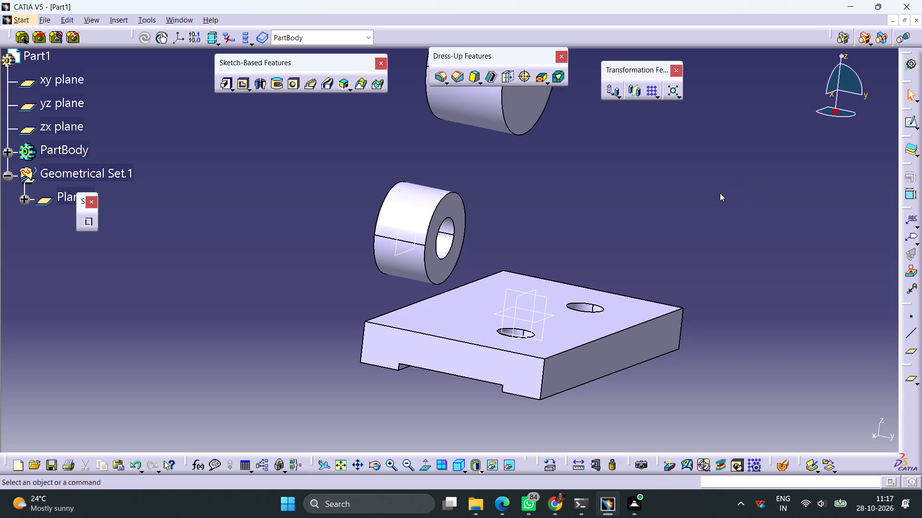
Open a sketch on the base's long plain side face nearest the cylinders and project the base's top edge into it.
scroll(254, 288, "up", 1)
middle_click_drag(254, 288, 368, 306)
right_click_drag(254, 288, 368, 306)
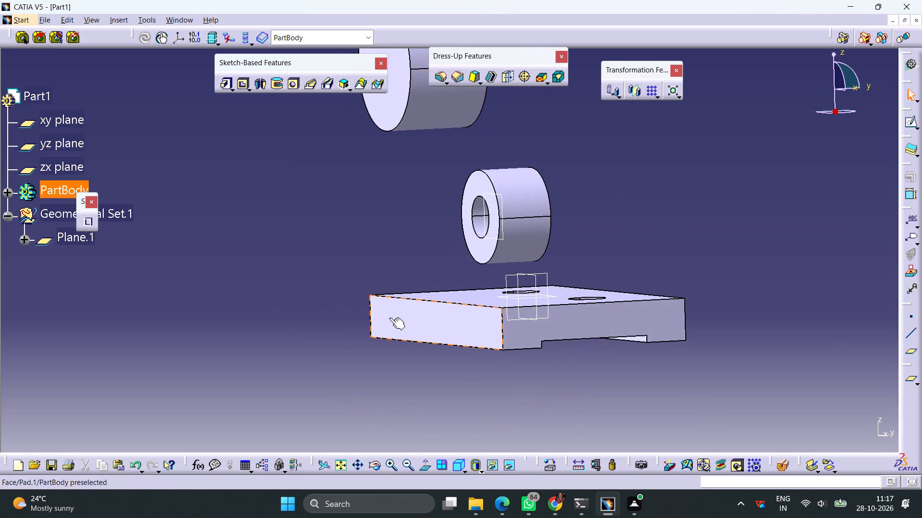
left_click(467, 334)
left_click(910, 125)
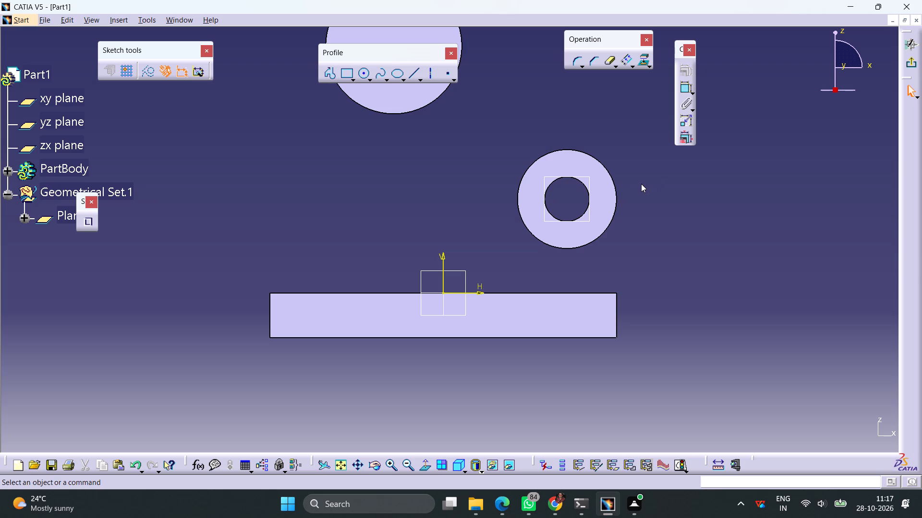
left_click(561, 294)
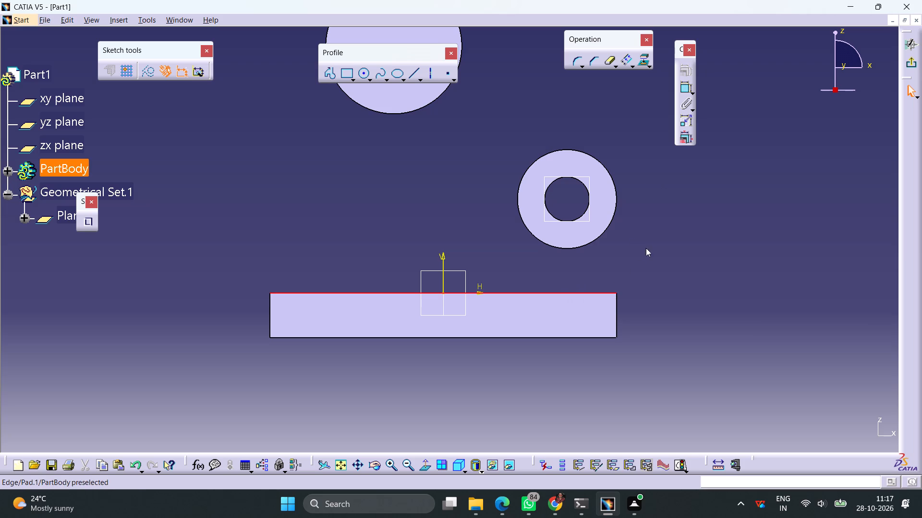
left_click(641, 63)
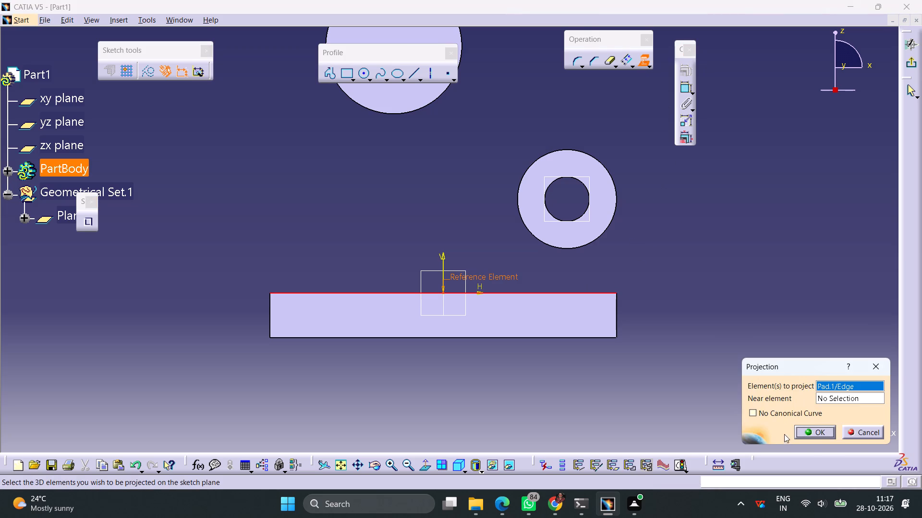
left_click(801, 429)
left_click(707, 321)
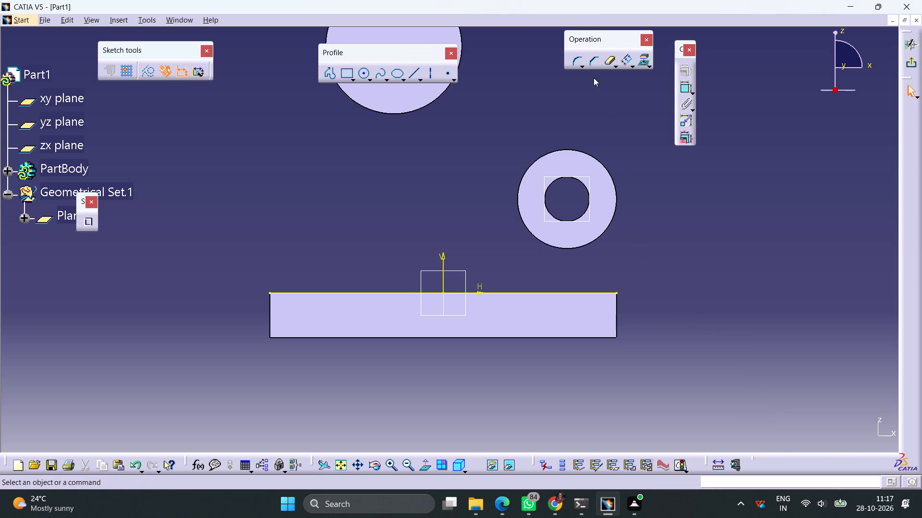
Project the outer circular edges of the bored cylinder and the 55 mm cylinder into the sketch.
left_click(558, 248)
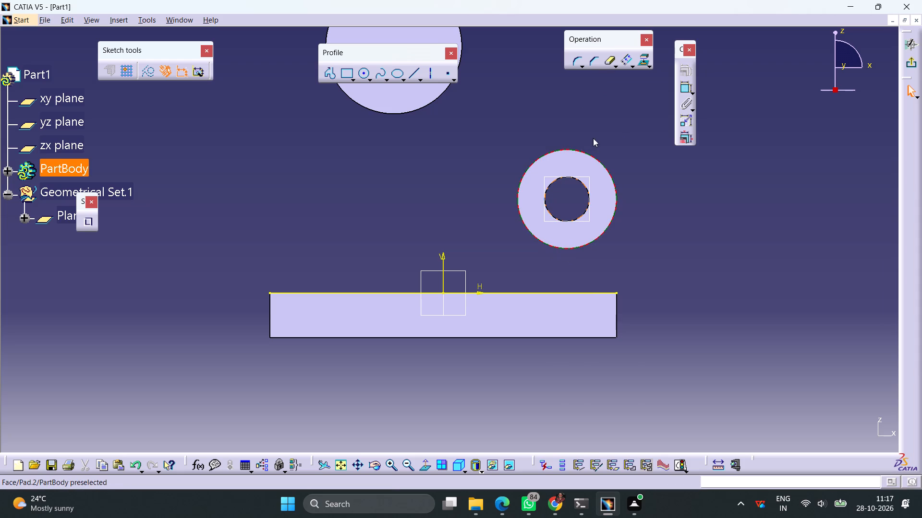
left_click(641, 60)
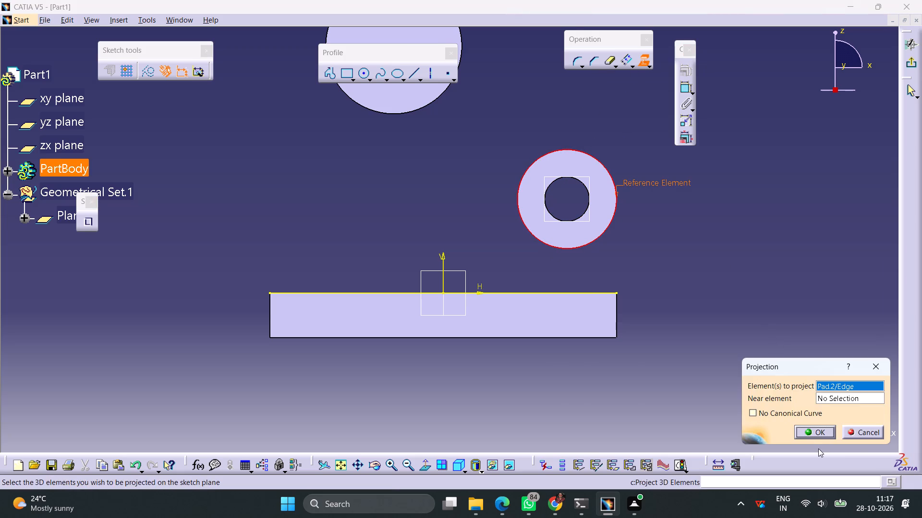
left_click(818, 434)
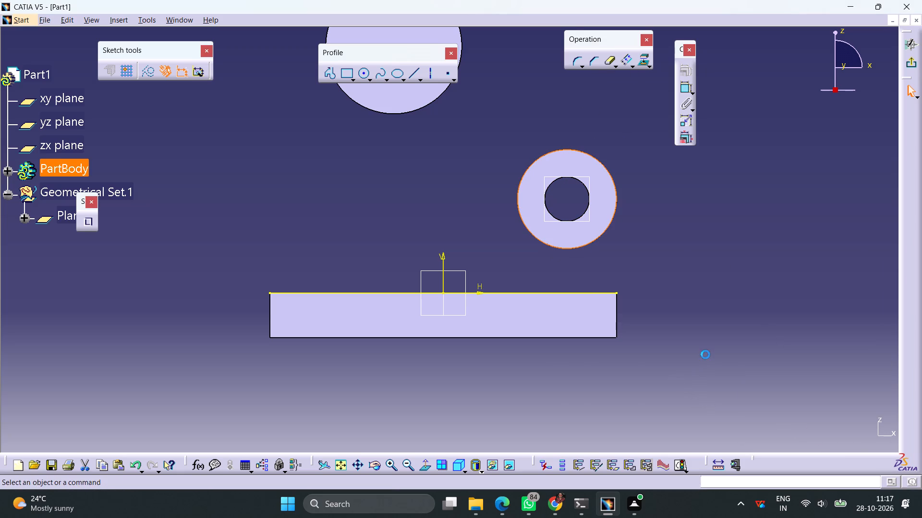
left_click(705, 354)
middle_click_drag(690, 270, 709, 329)
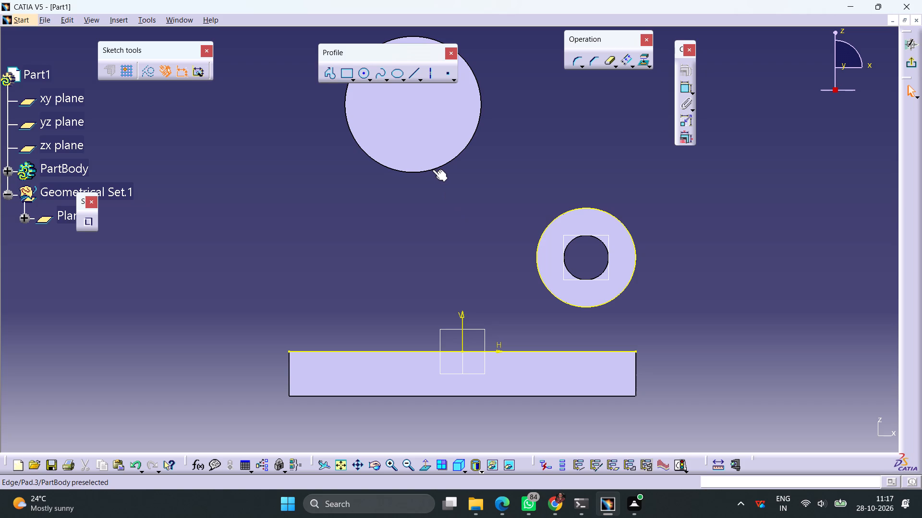
left_click(432, 169)
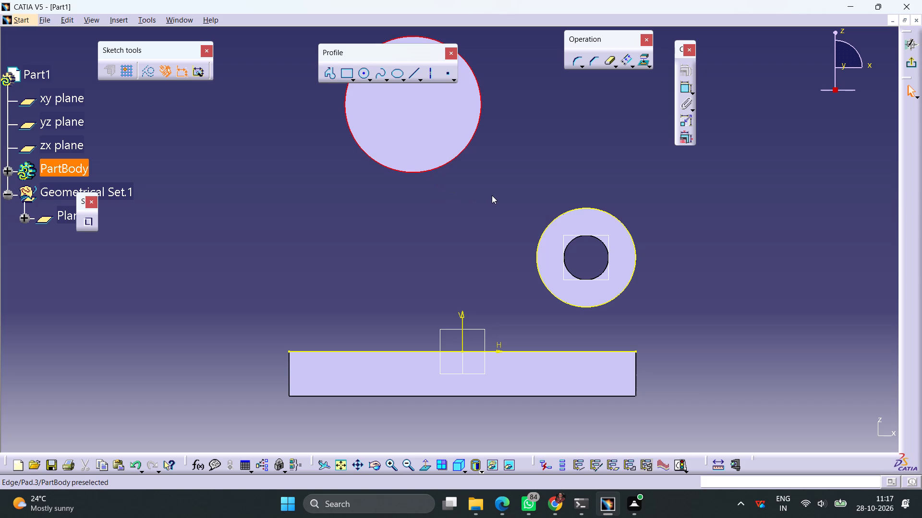
left_click(642, 60)
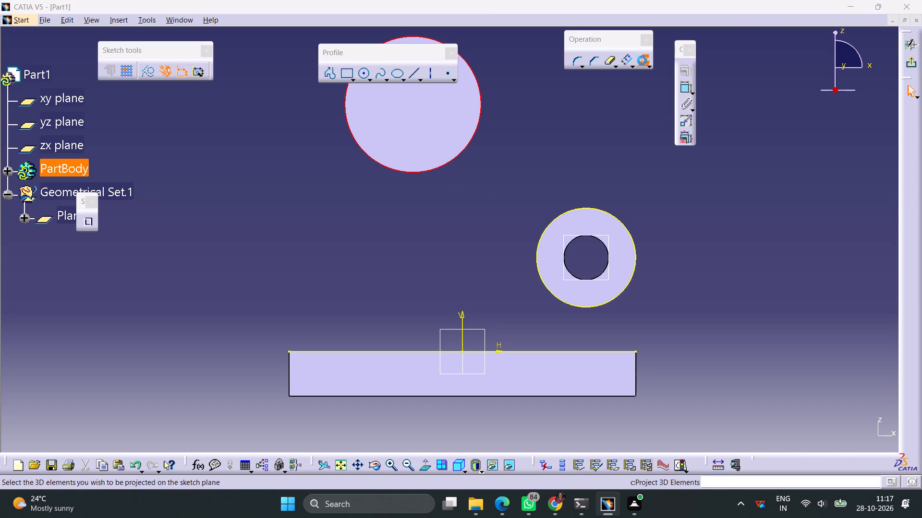
left_click(807, 427)
left_click(732, 257)
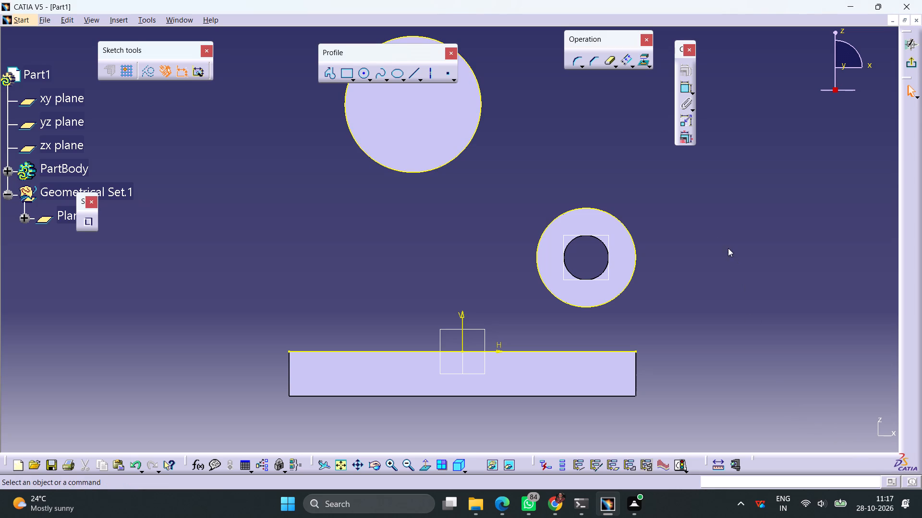
Create an untrimmed corner arc between the two projected circles on their facing upper sides, with a 25 mm radius.
left_click(574, 62)
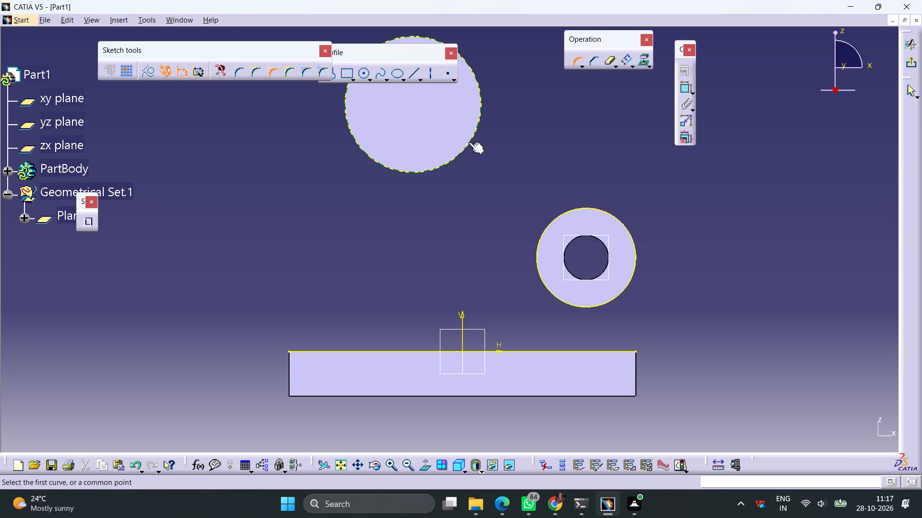
left_click(475, 134)
left_click(613, 215)
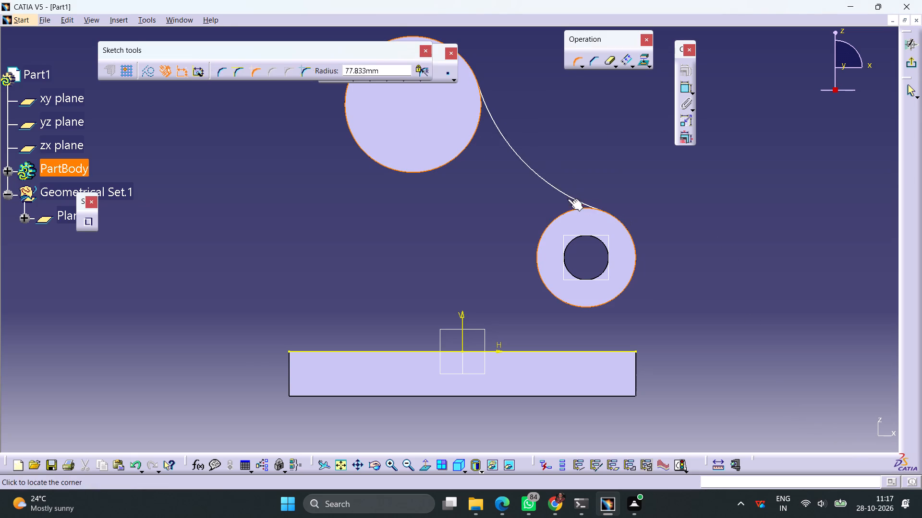
left_click(543, 192)
double_click(542, 149)
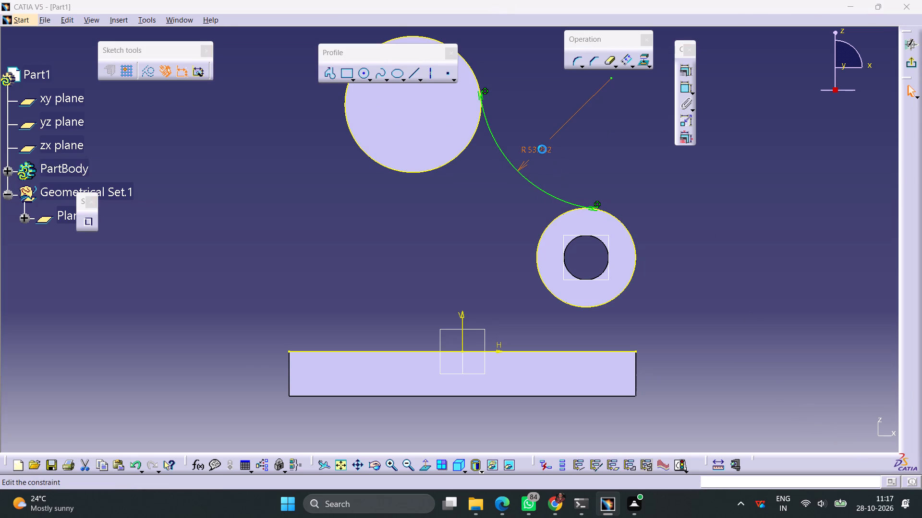
type("25")
key("Return")
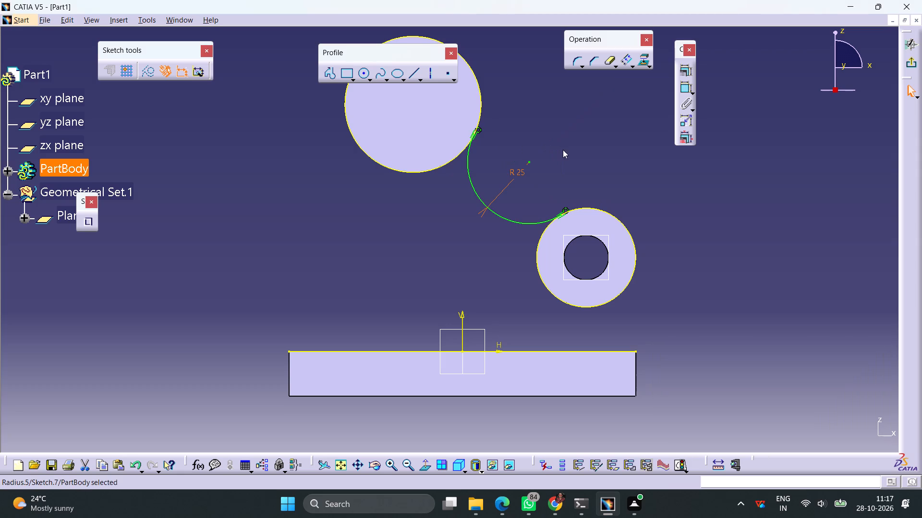
Draw a vertical line up from the base's top corner beside the bored cylinder's circle and trim it above the tangency point.
middle_click_drag(614, 168, 614, 192, "ctrl")
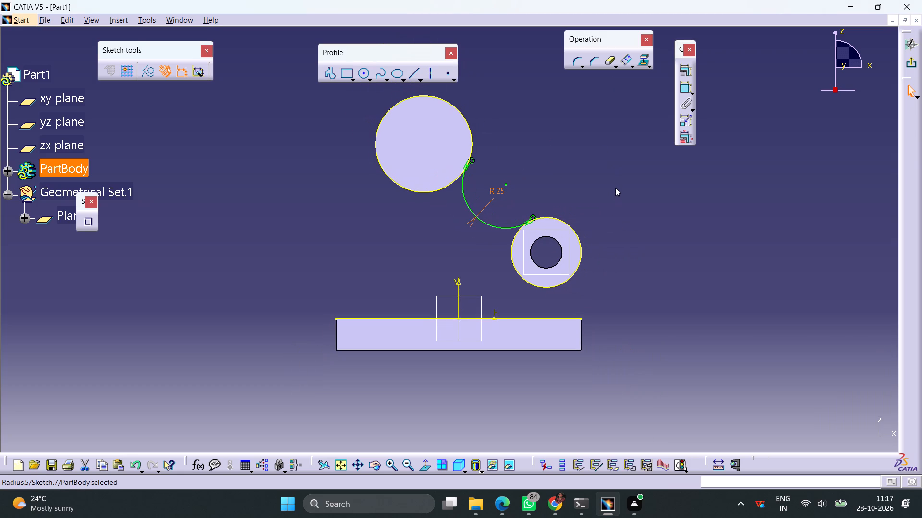
left_click(412, 73)
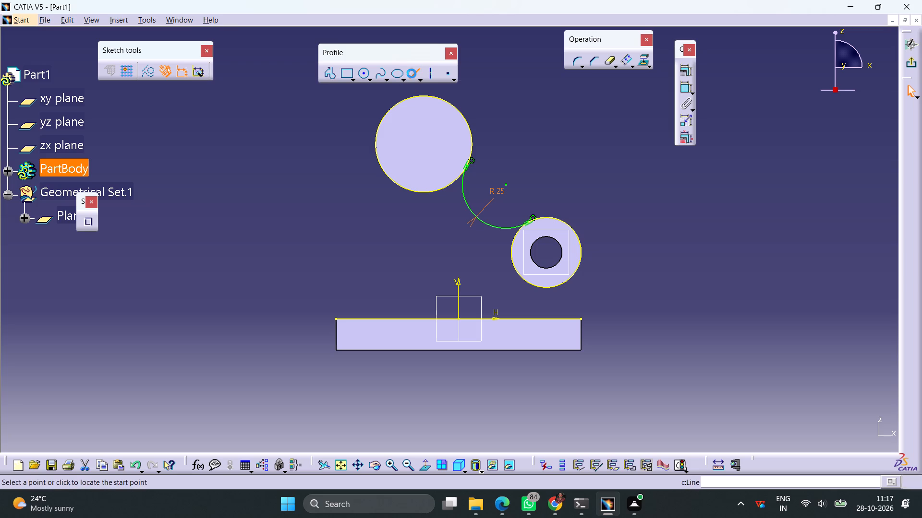
left_click(581, 318)
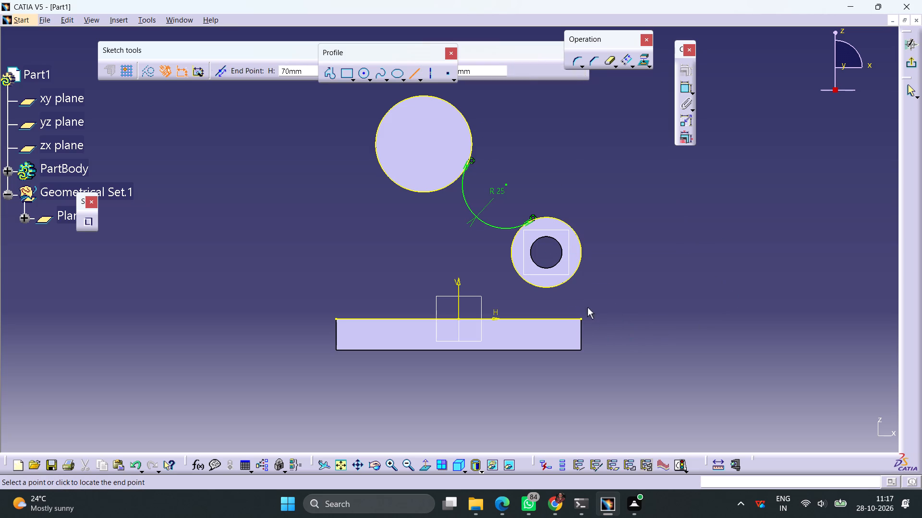
left_click(582, 215)
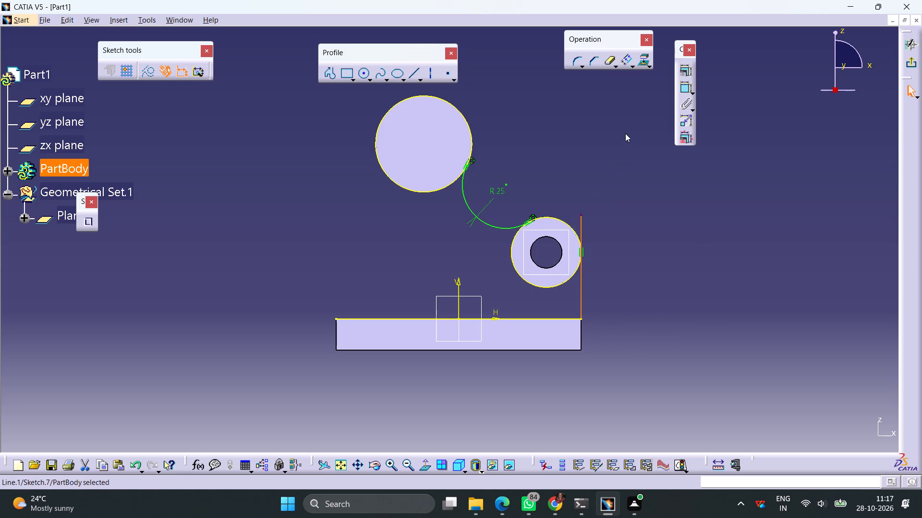
left_click(625, 133)
left_click(608, 61)
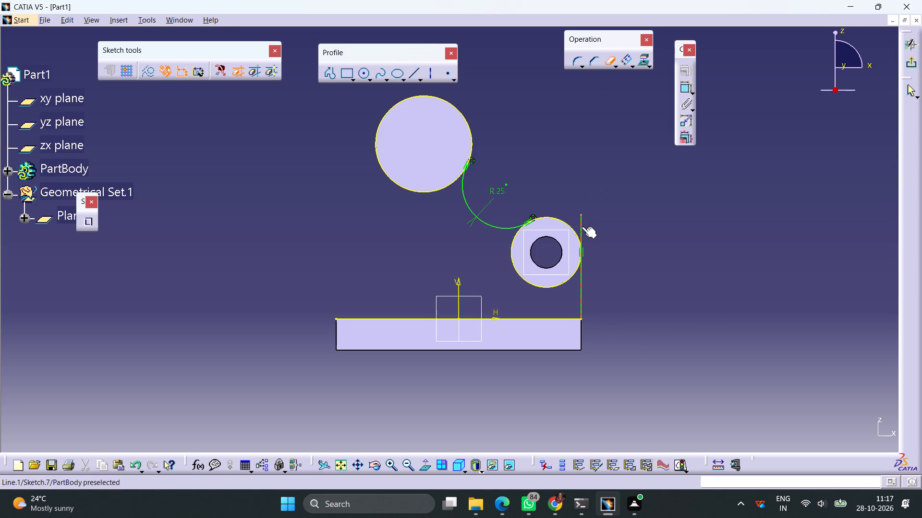
left_click(582, 226)
left_click(599, 177)
Draw a slanted line from the base's opposite top corner up along the outer side of the 55 mm circle, tangent to it.
left_click(413, 74)
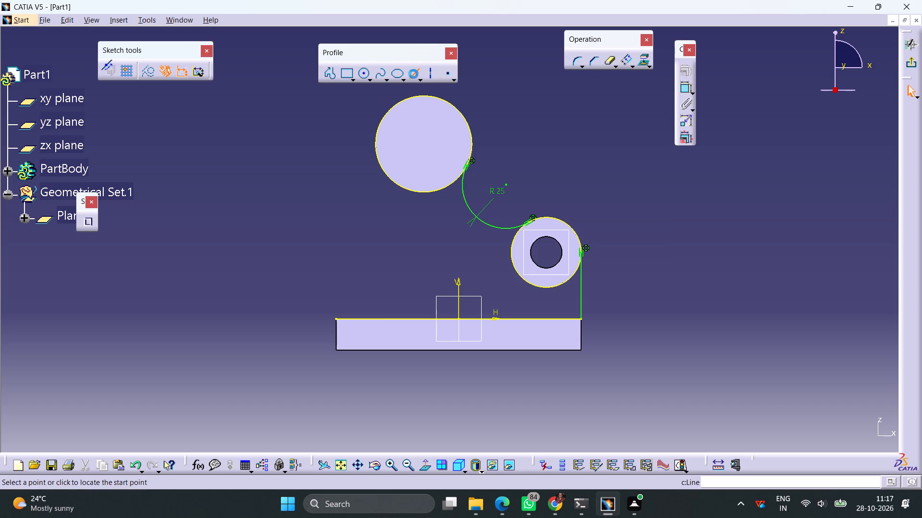
left_click(335, 319)
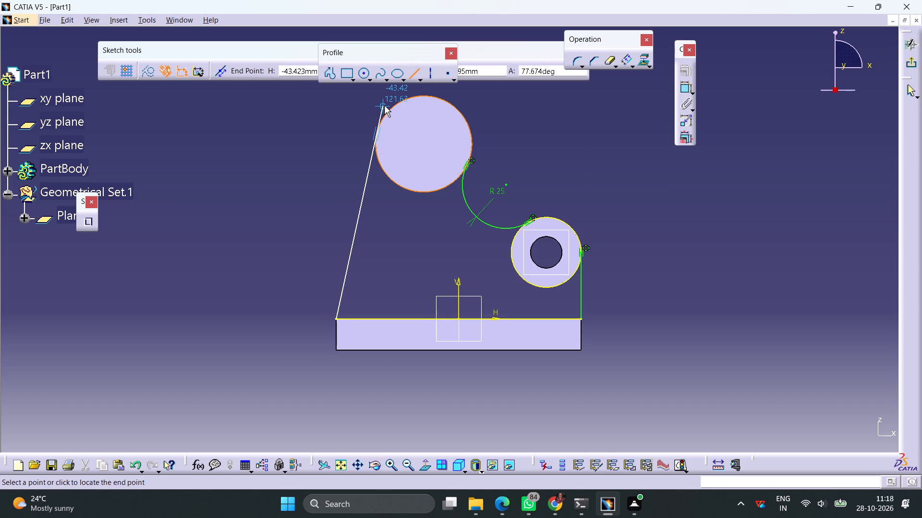
left_click(384, 103)
left_click(391, 101)
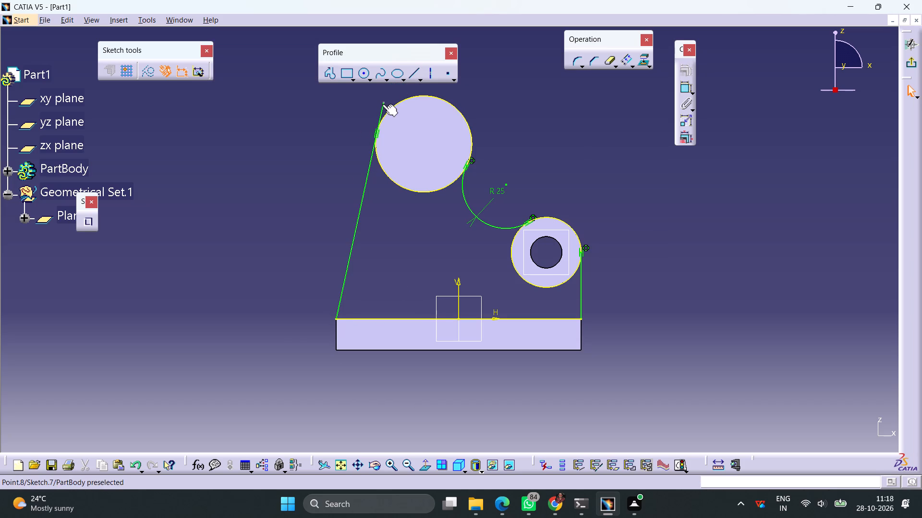
Constrain the slanted line's upper end point coincident with the 55 mm circle.
left_click(382, 104)
left_click(382, 168, "ctrl")
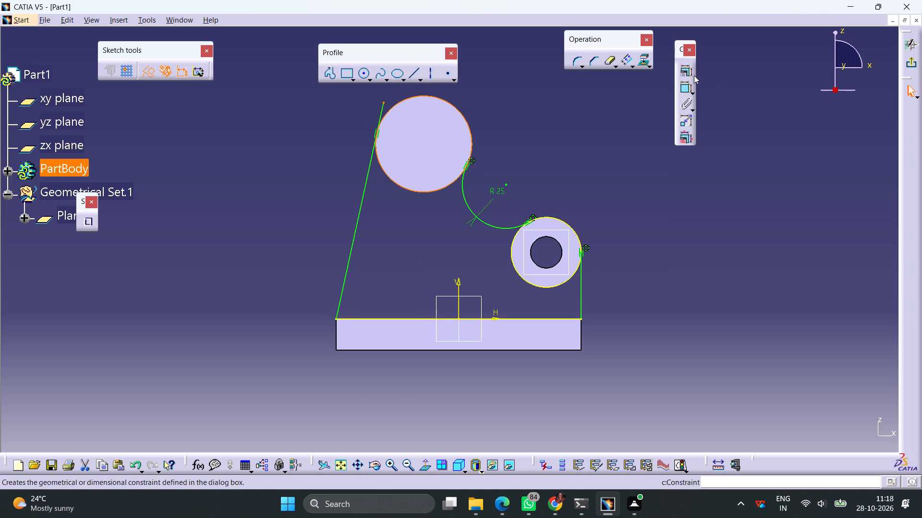
left_click(687, 72)
left_click(834, 263)
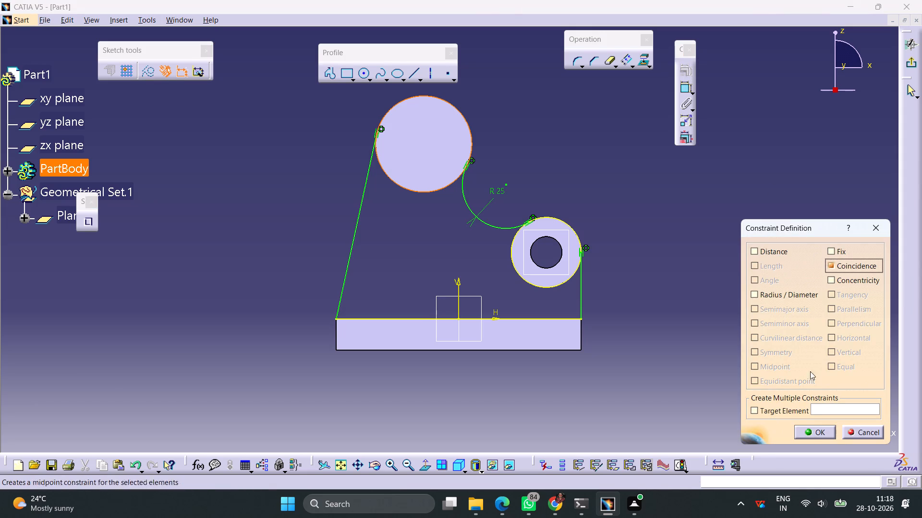
left_click(811, 427)
left_click(772, 274)
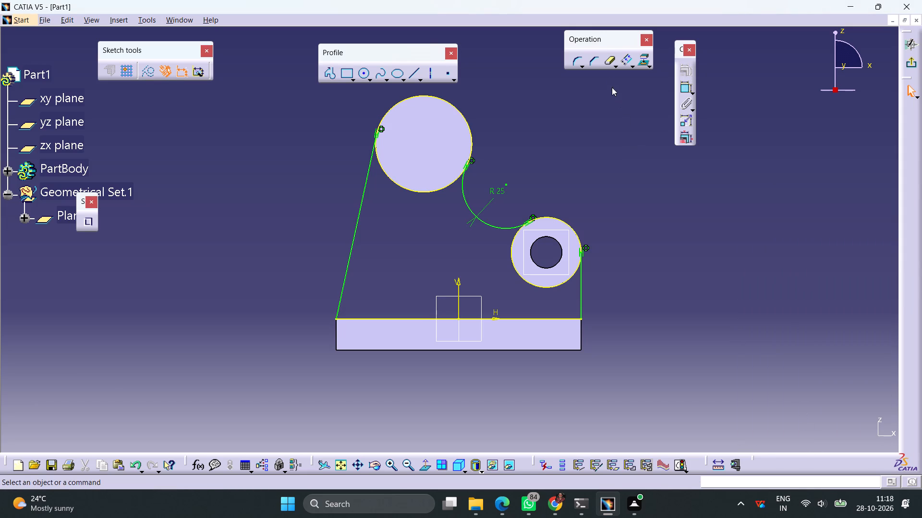
Quick trim the outer upper arcs of both projected circles, leaving a closed web profile.
left_click(610, 60)
left_click(469, 128)
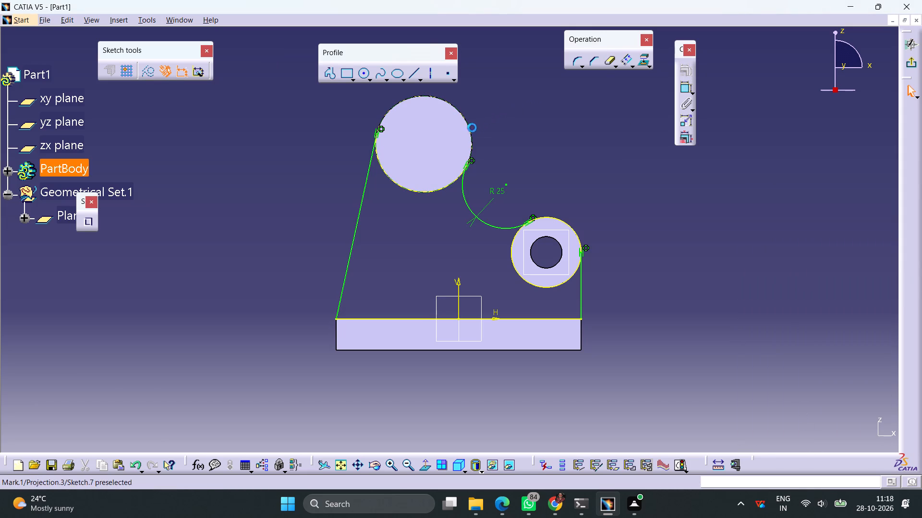
left_click(610, 61)
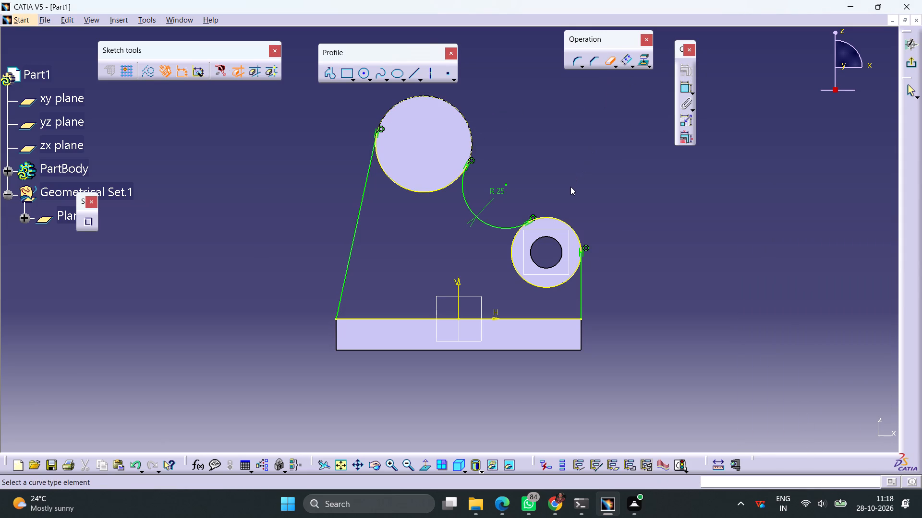
left_click(568, 225)
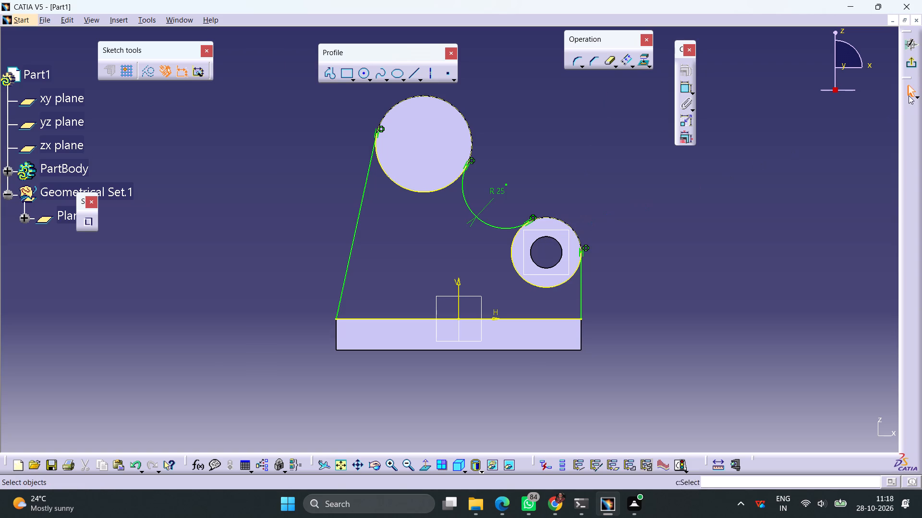
Exit the sketch and pad the web profile 12 mm with the direction reversed, towards the base and cylinders.
left_click(906, 69)
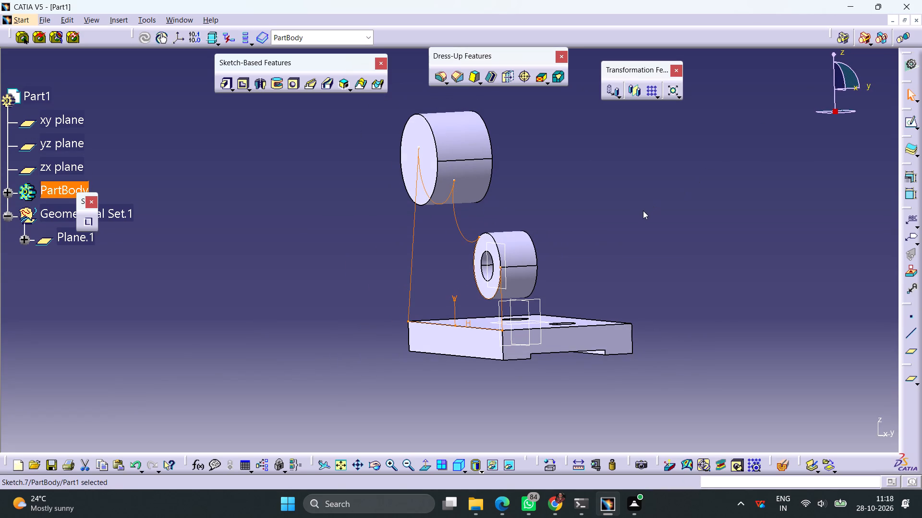
left_click(225, 82)
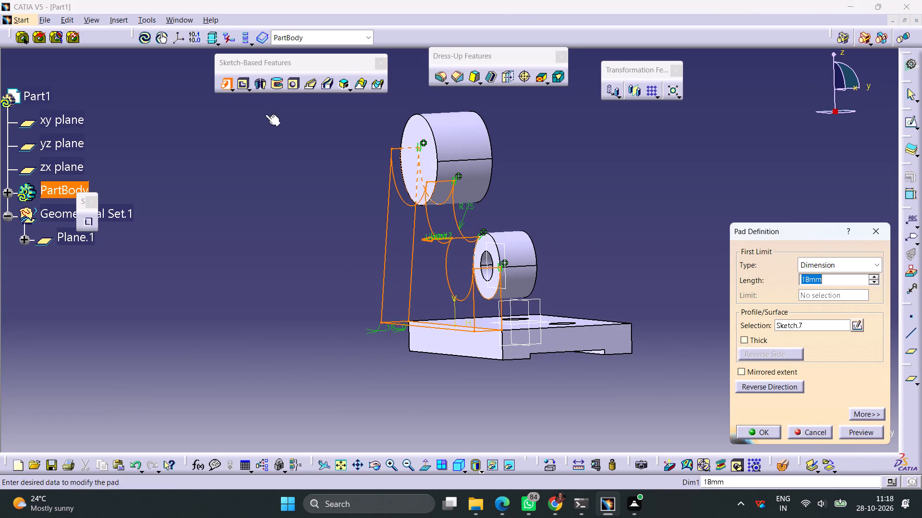
type("12")
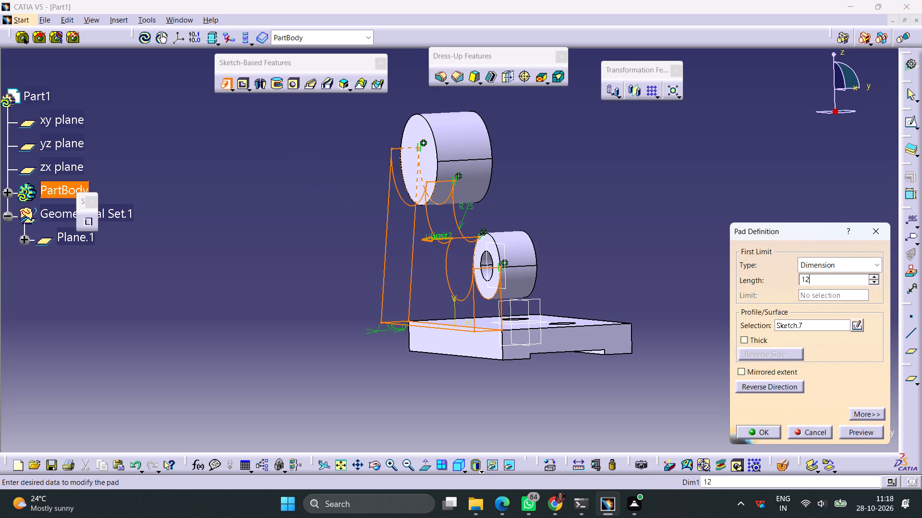
left_click(767, 391)
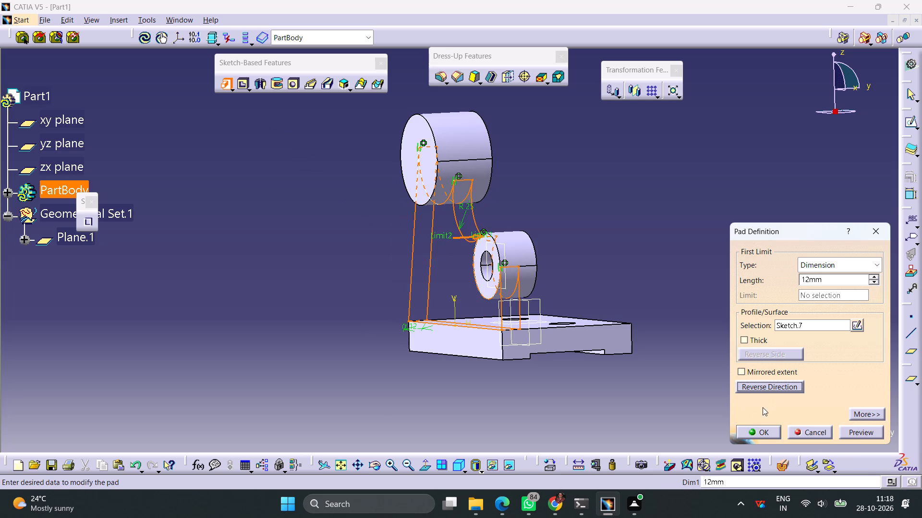
left_click(759, 430)
left_click(679, 348)
middle_click_drag(706, 328, 705, 329)
right_click_drag(706, 328, 705, 329)
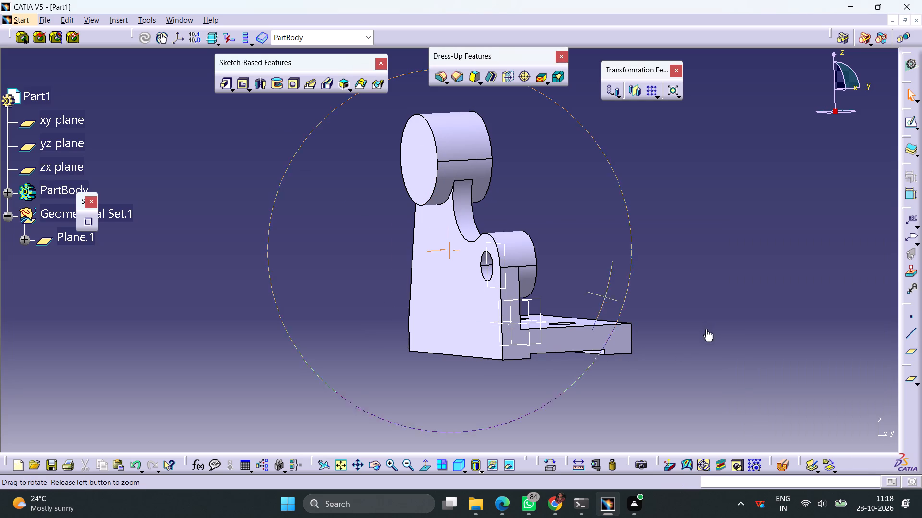
Start a sketch on the 55 mm cylinder's end face and draw a circle about 22 mm in diameter at its centre.
middle_click_drag(705, 329, 391, 292)
right_click_drag(705, 329, 391, 292)
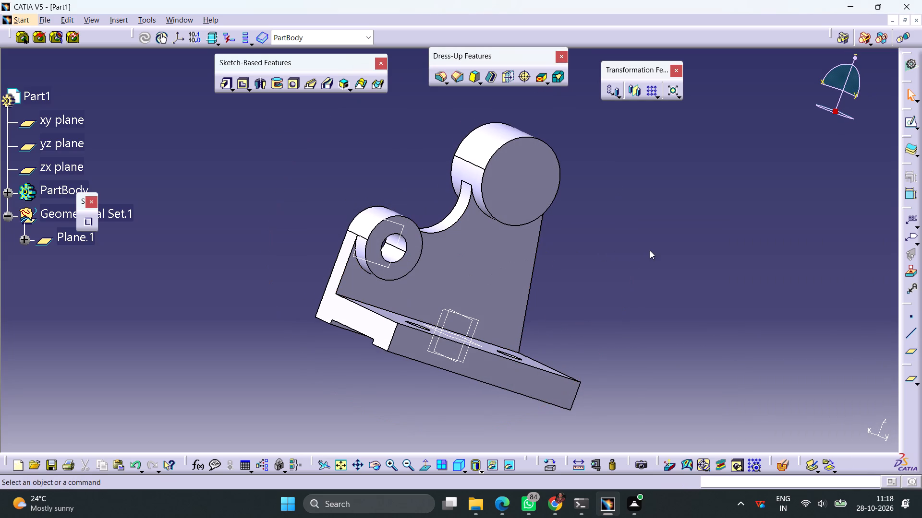
middle_click_drag(650, 250, 649, 270, "ctrl")
middle_click_drag(649, 270, 502, 271)
right_click_drag(649, 270, 502, 271)
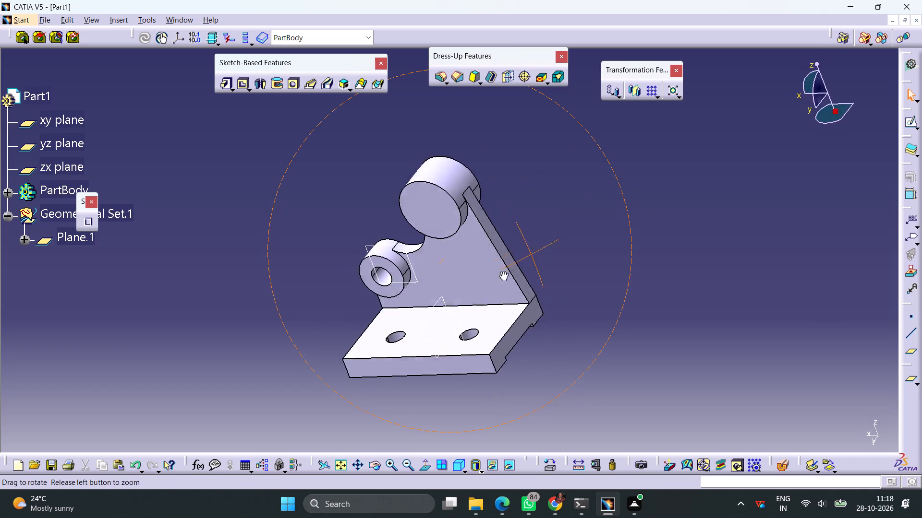
right_click_drag(502, 271, 564, 265)
middle_click_drag(502, 271, 566, 264)
left_click(458, 206)
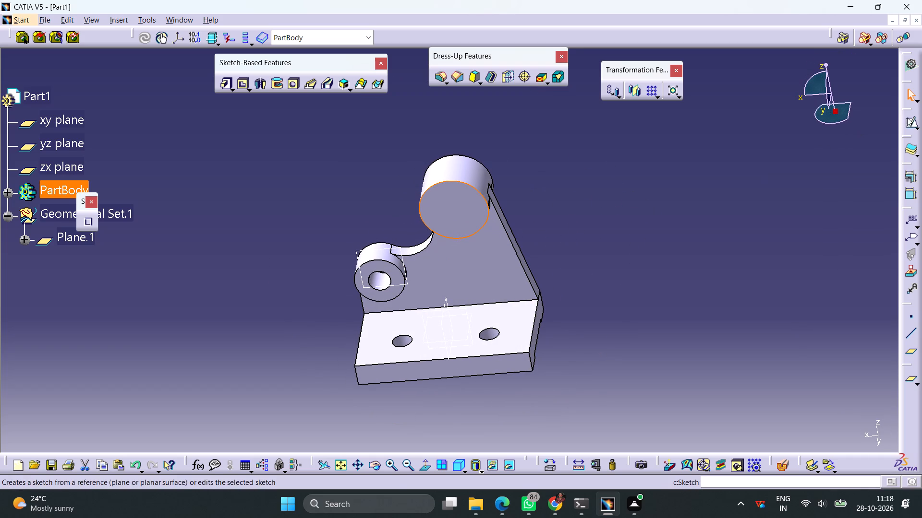
left_click(910, 125)
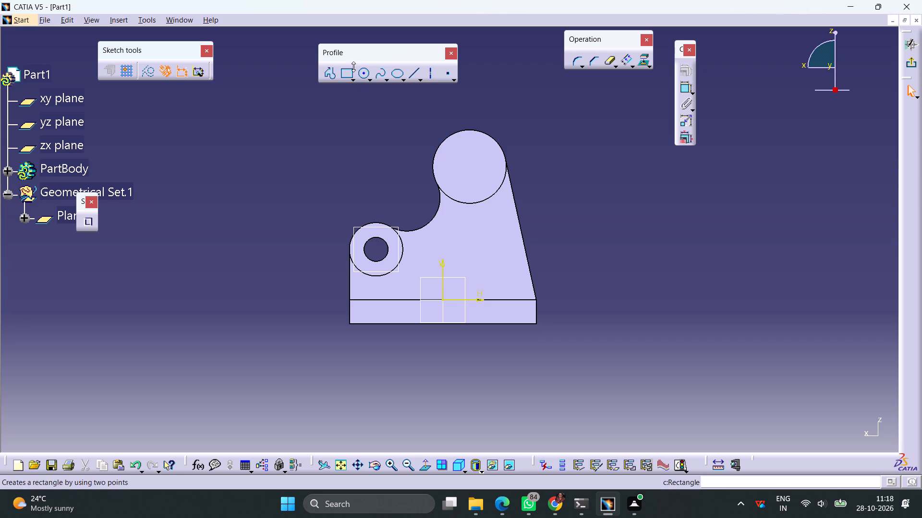
left_click(360, 76)
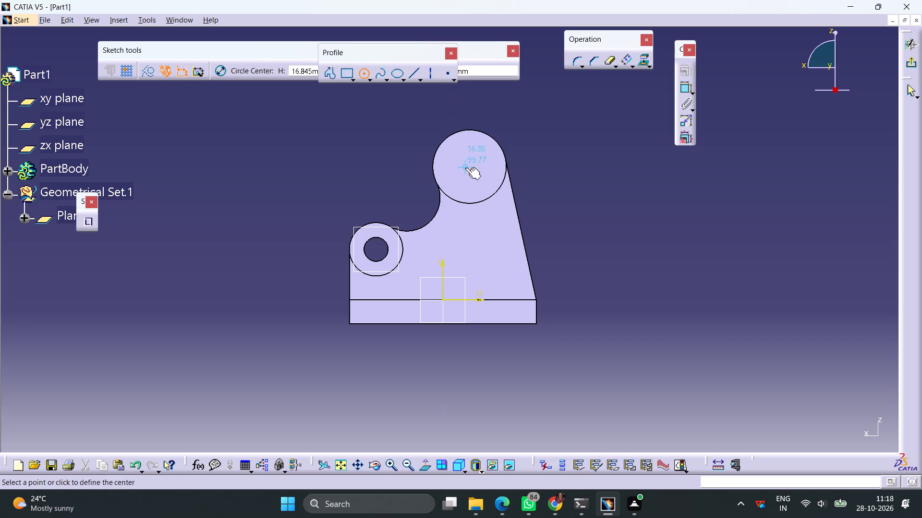
left_click(470, 166)
left_click(476, 153)
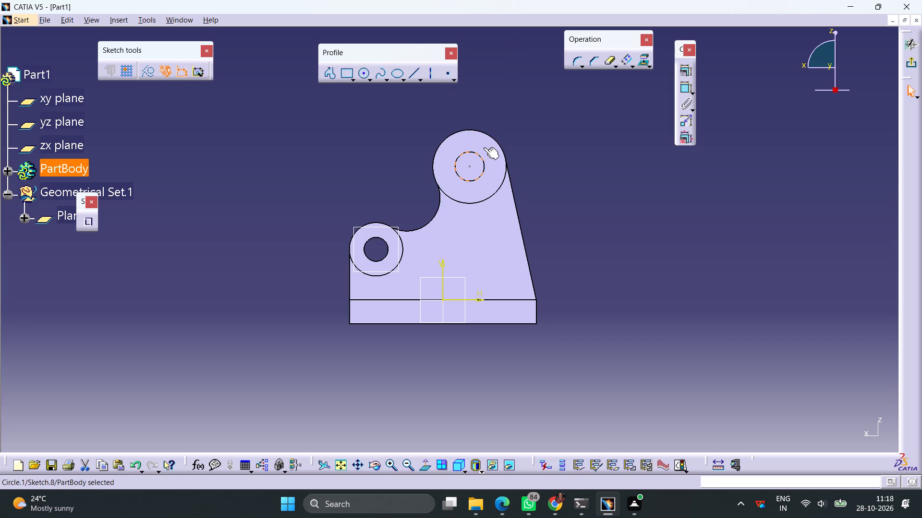
Constrain the new circle concentric with the 55 mm cylinder's outer edge.
left_click(458, 130, "ctrl")
left_click(682, 67)
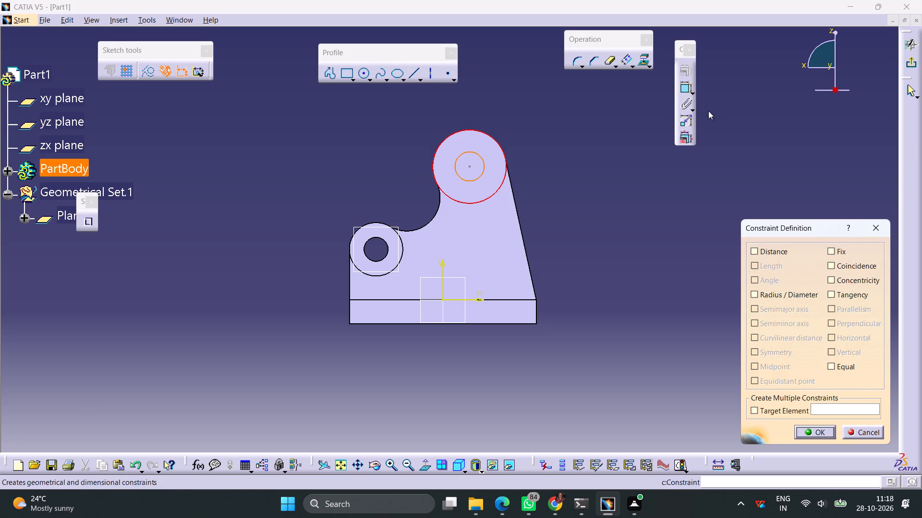
left_click(845, 278)
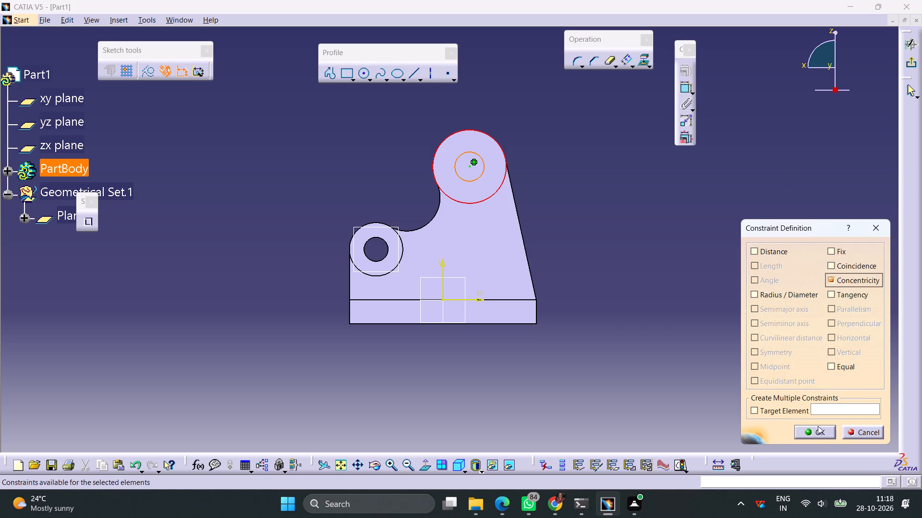
left_click(816, 433)
left_click(725, 302)
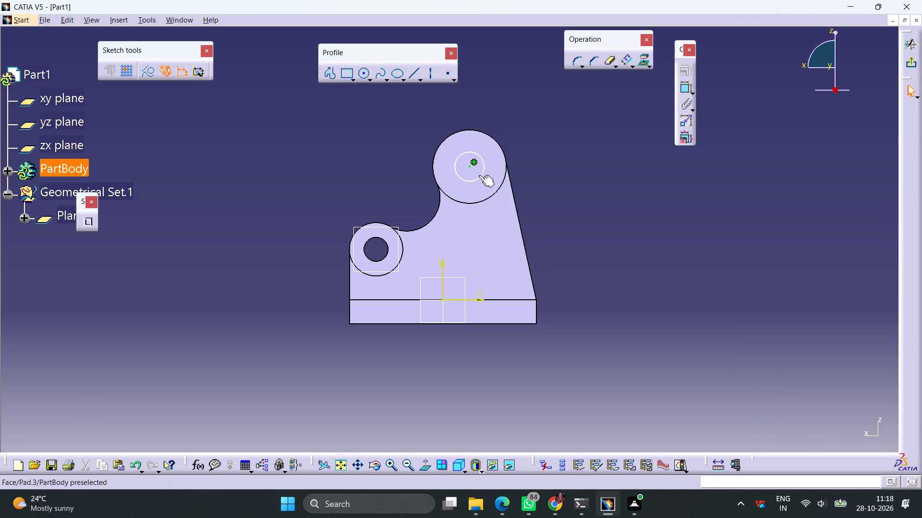
Dimension the inner circle's diameter and set it to 30 mm.
left_click(479, 175)
left_click(682, 87)
left_click(616, 144)
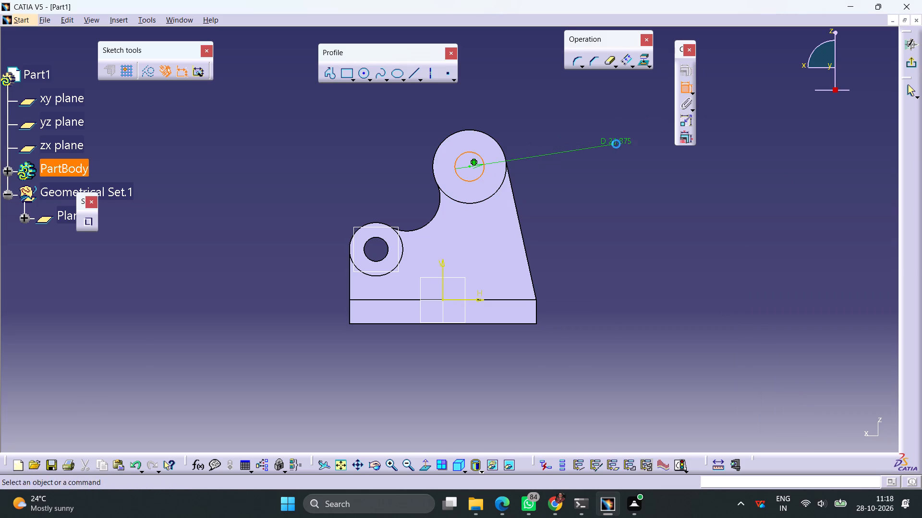
left_click(621, 141)
left_click(621, 141)
double_click(621, 141)
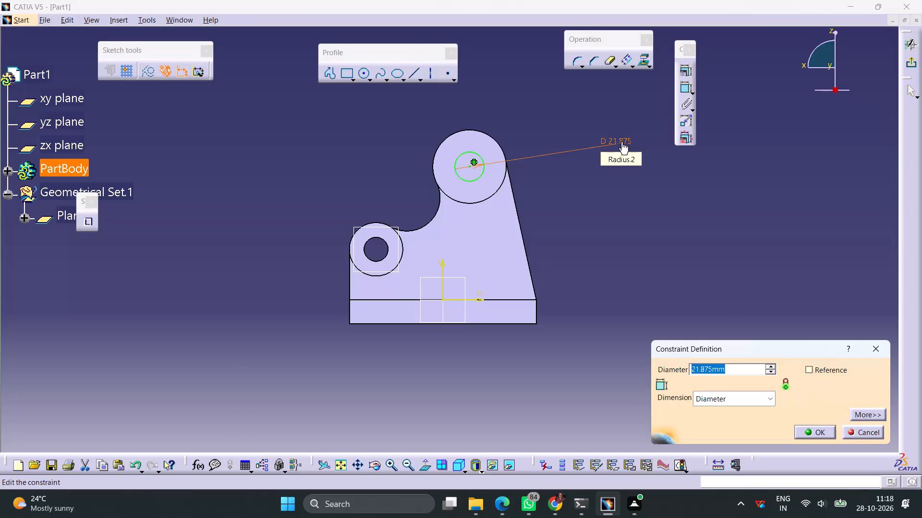
type("30")
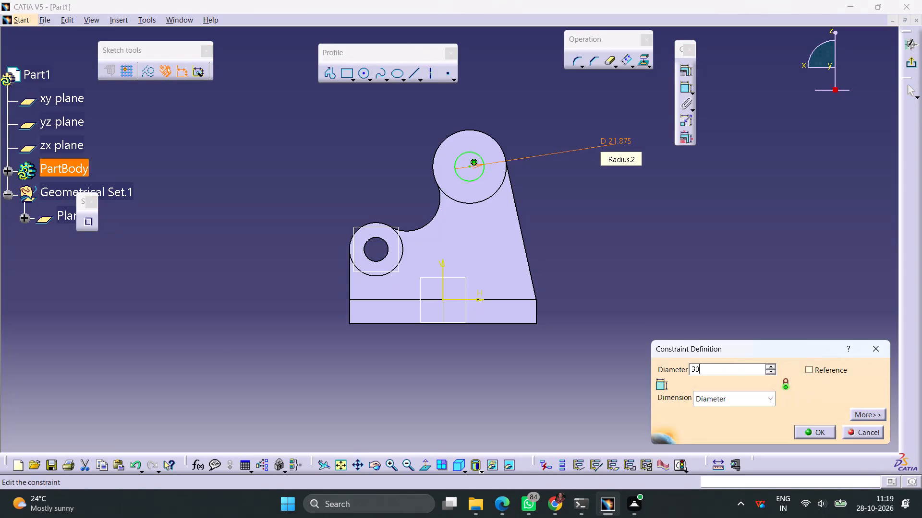
key("Return")
Exit the sketch and pocket the 30 mm circle through the large cylinder with the Up to last limit.
left_click(909, 59)
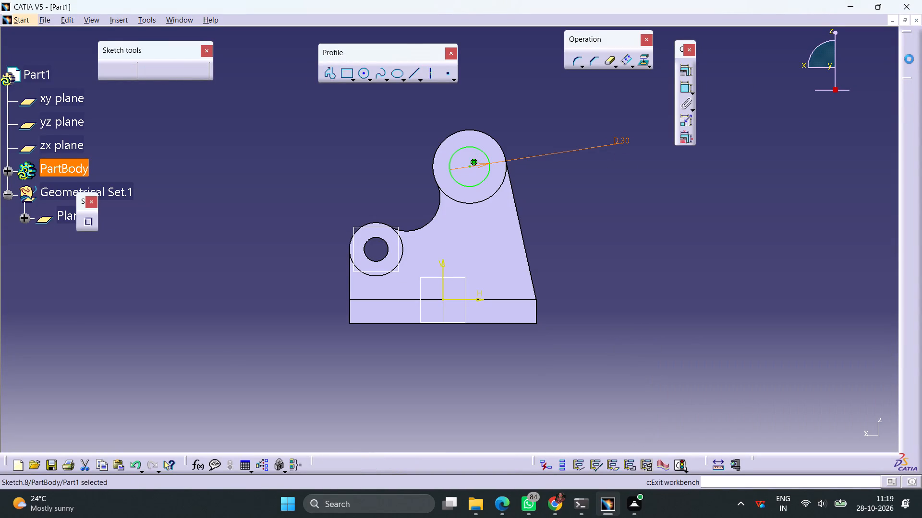
left_click(238, 87)
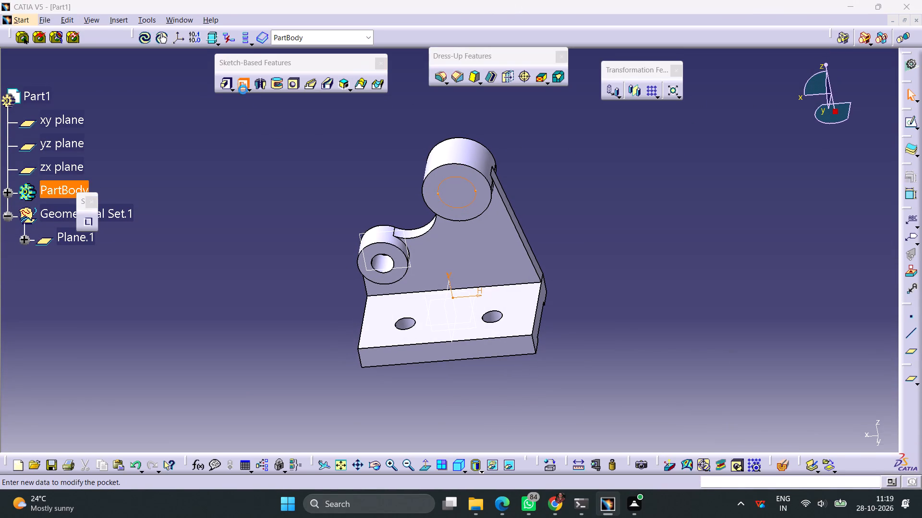
left_click(873, 259)
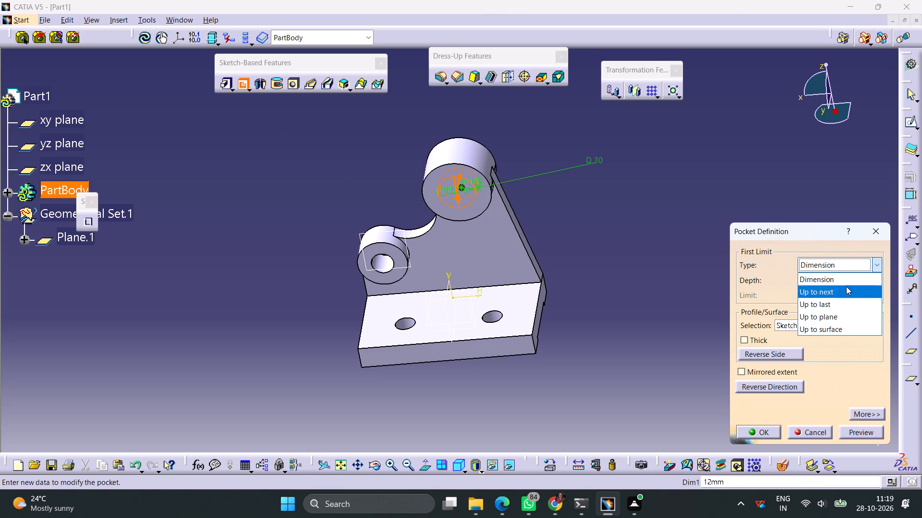
left_click(827, 299)
left_click(859, 433)
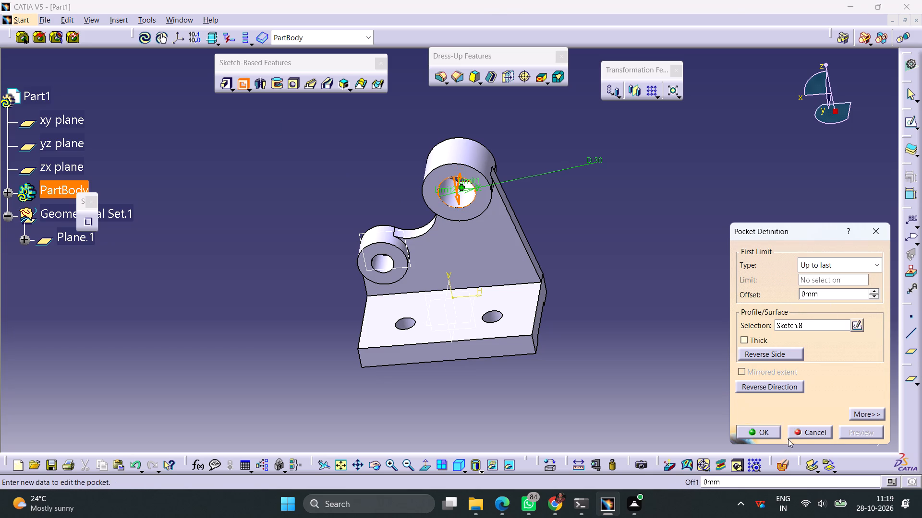
left_click(769, 433)
left_click(671, 299)
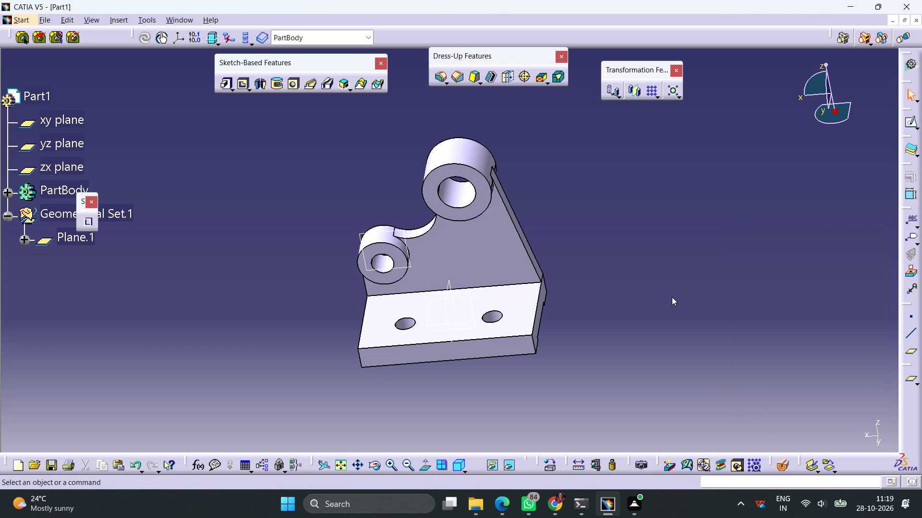
Save the part as Part1 in CATPart format in the internship folder.
left_click(45, 21)
left_click(80, 118)
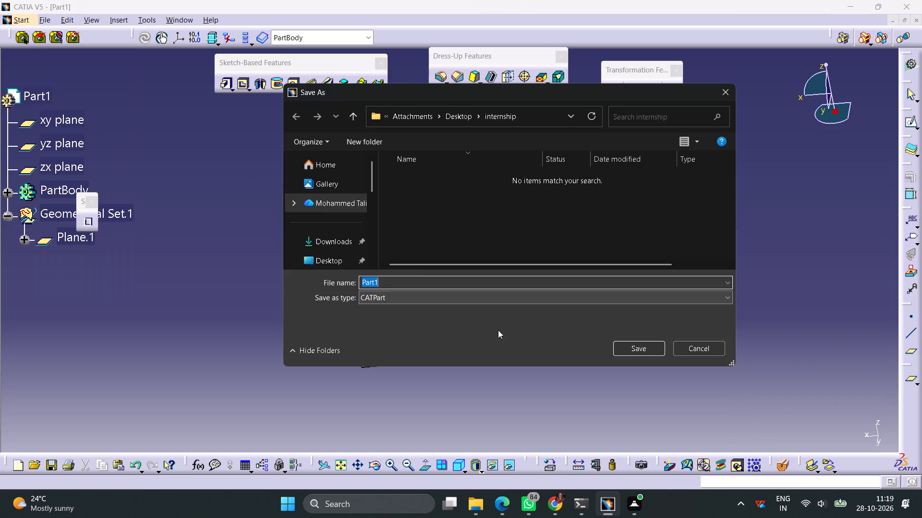
left_click(647, 346)
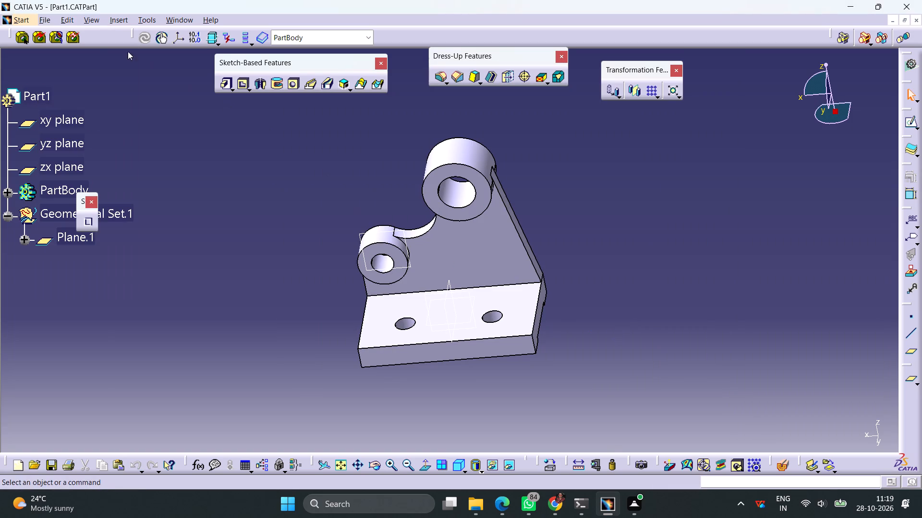
Save a copy of the part as Part1 in igs format in the internship folder.
left_click(46, 21)
left_click(73, 124)
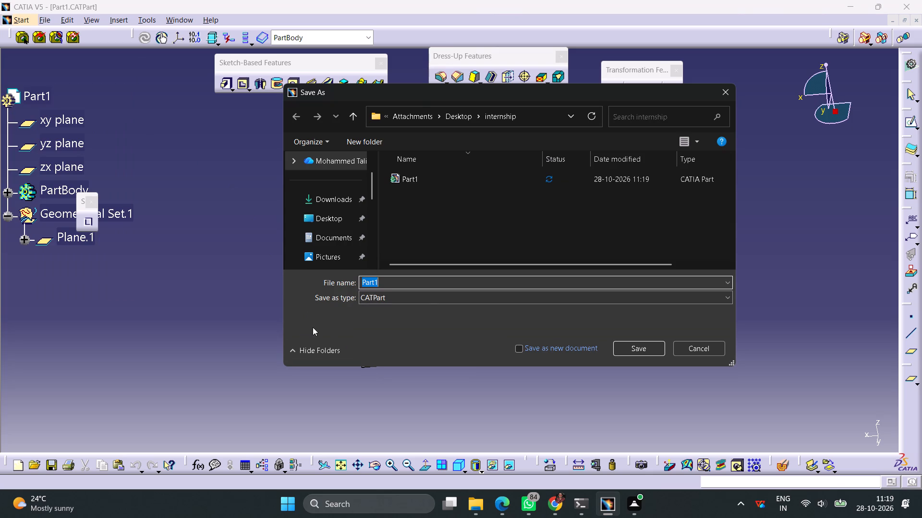
left_click(420, 297)
left_click(390, 328)
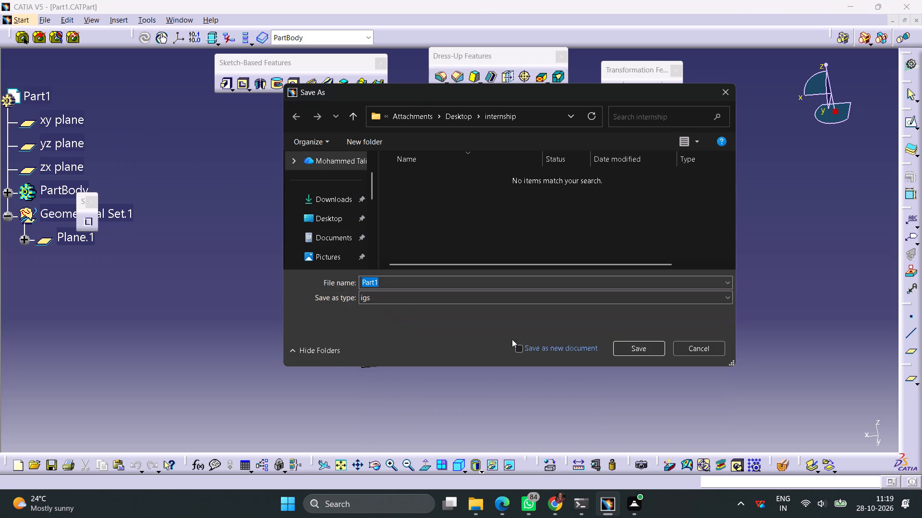
left_click(632, 353)
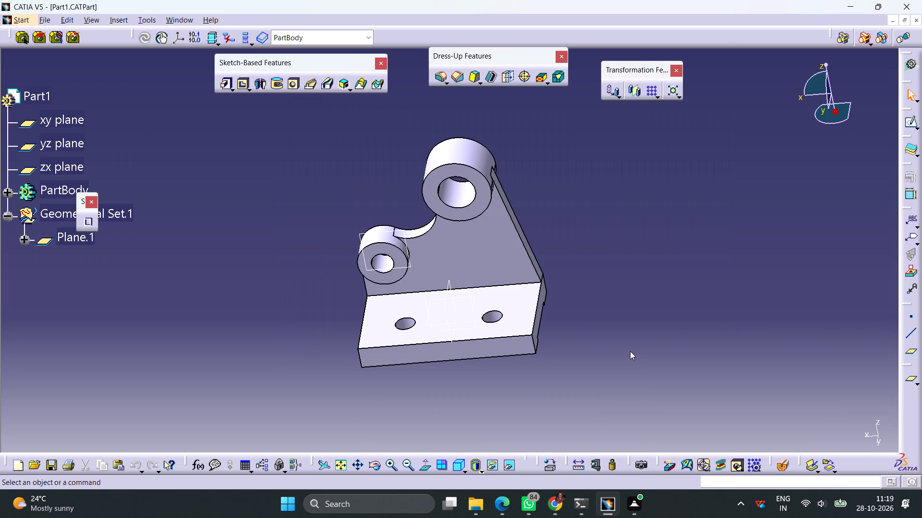
Create a new Drawing document with the offered sheet settings.
key("ctrl+n")
key("d")
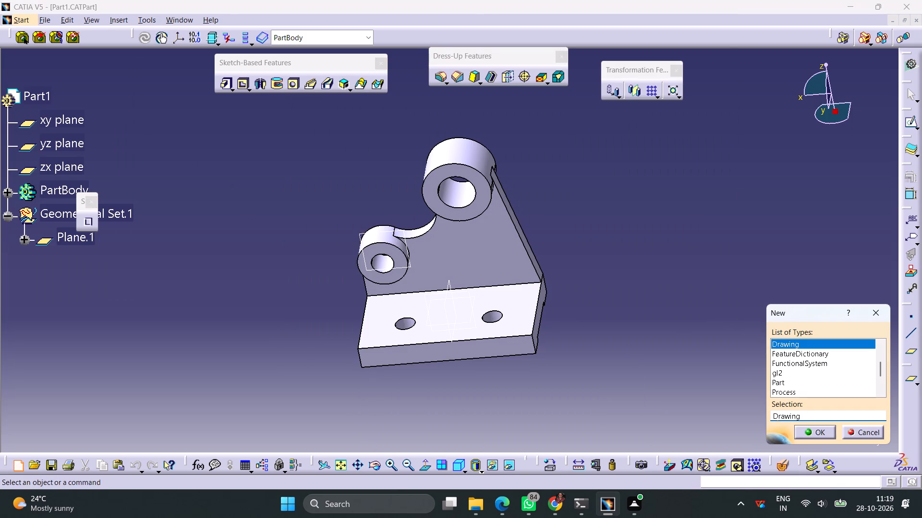
key("Return")
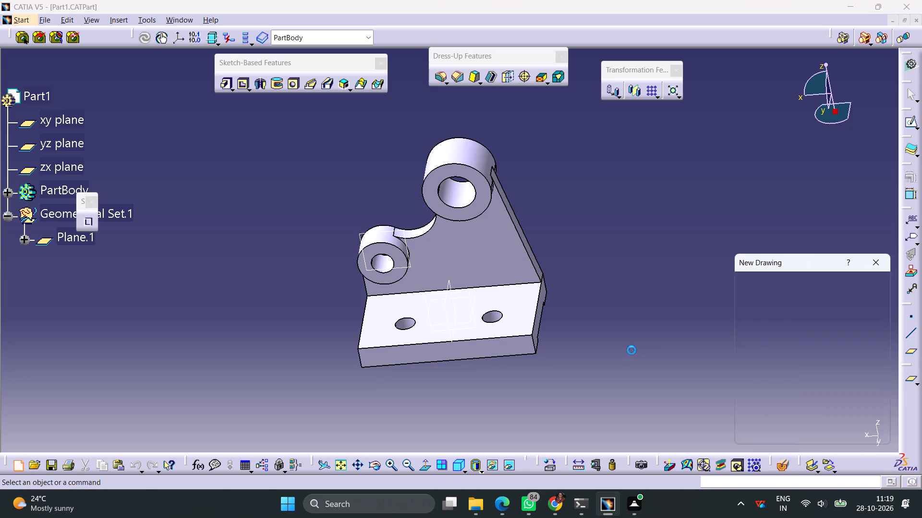
left_click(816, 433)
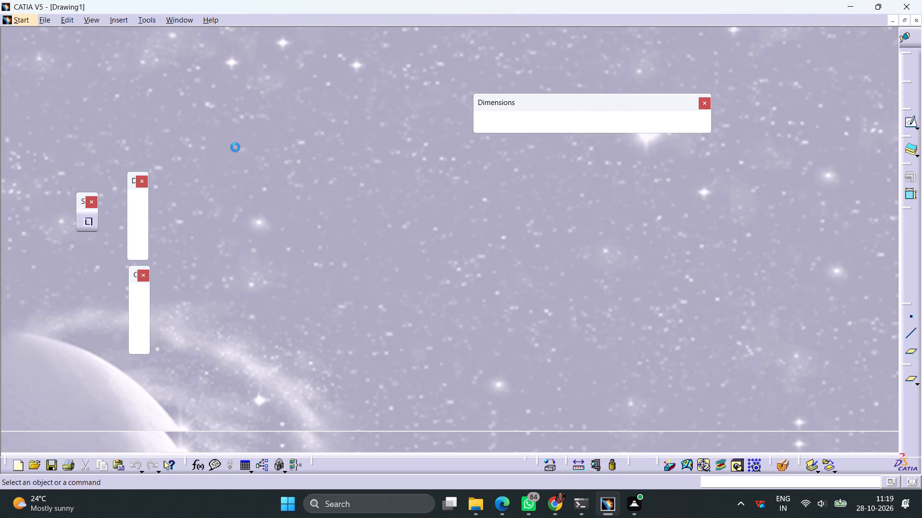
Set Sheet.1's projection method to third angle standard in its properties.
right_click(69, 85)
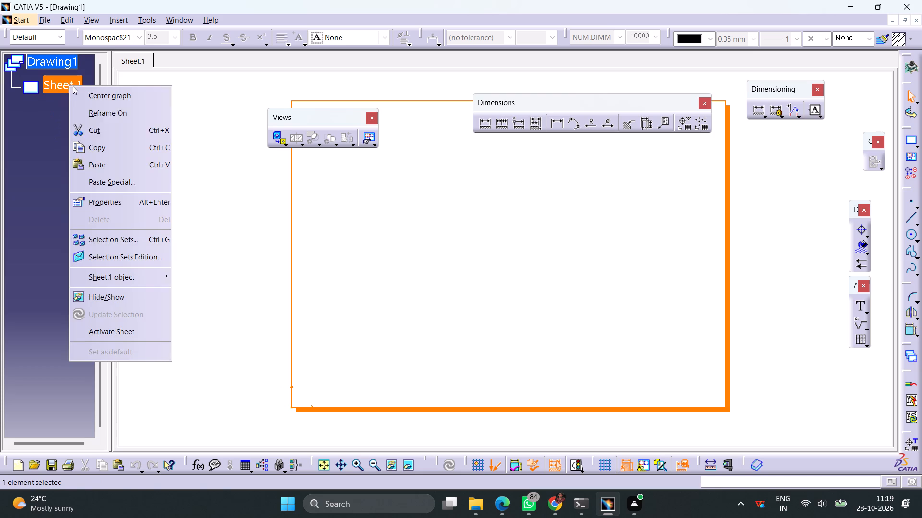
left_click(114, 205)
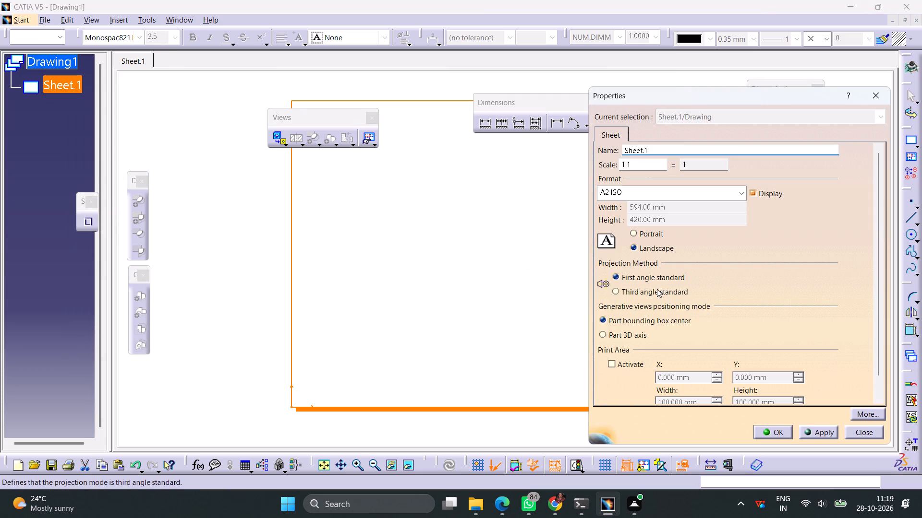
left_click(657, 289)
left_click(814, 437)
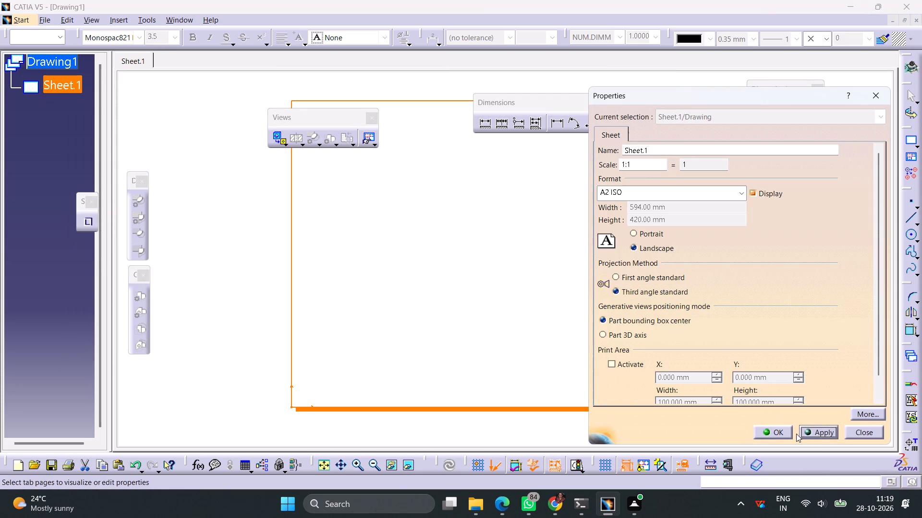
left_click(782, 434)
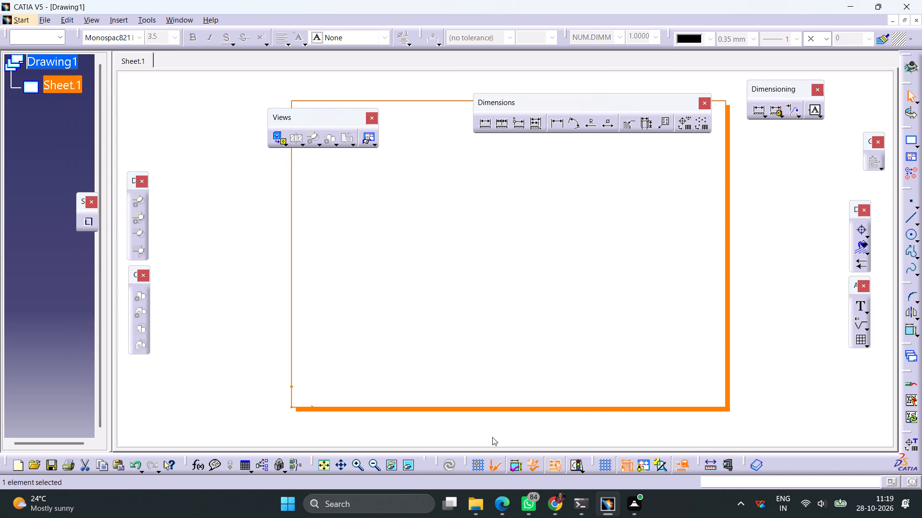
Show the drawing sheet's grid and toggle the display of view frames.
left_click(608, 464)
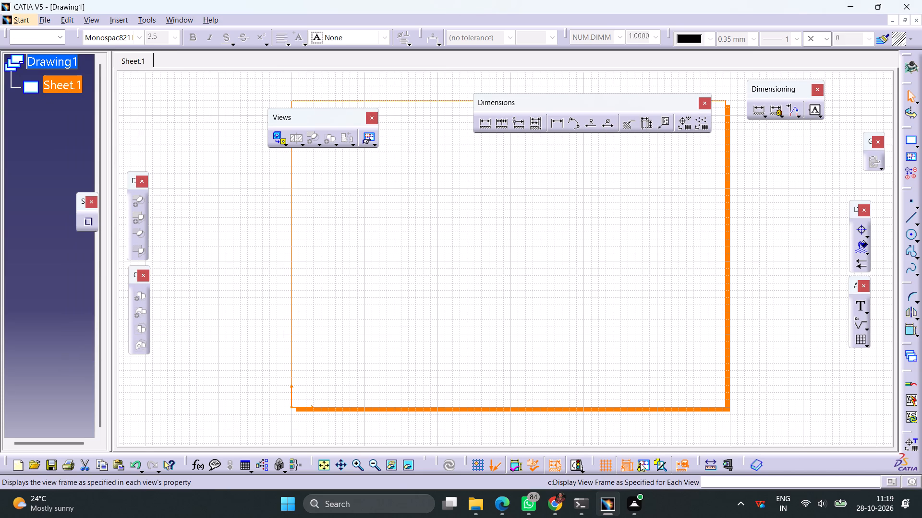
left_click(640, 463)
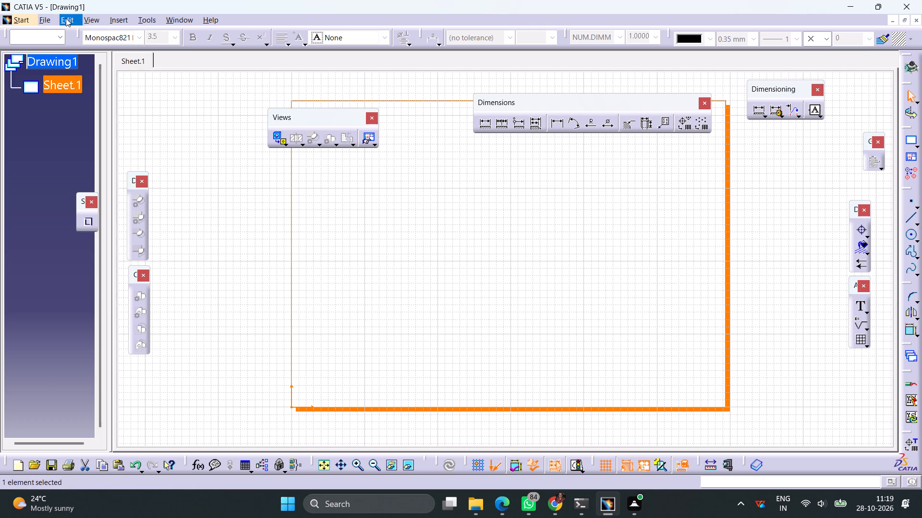
Switch to the sheet background and create a frame and title block using Drawing Titleblock Sample 1.
left_click(66, 18)
left_click(146, 371)
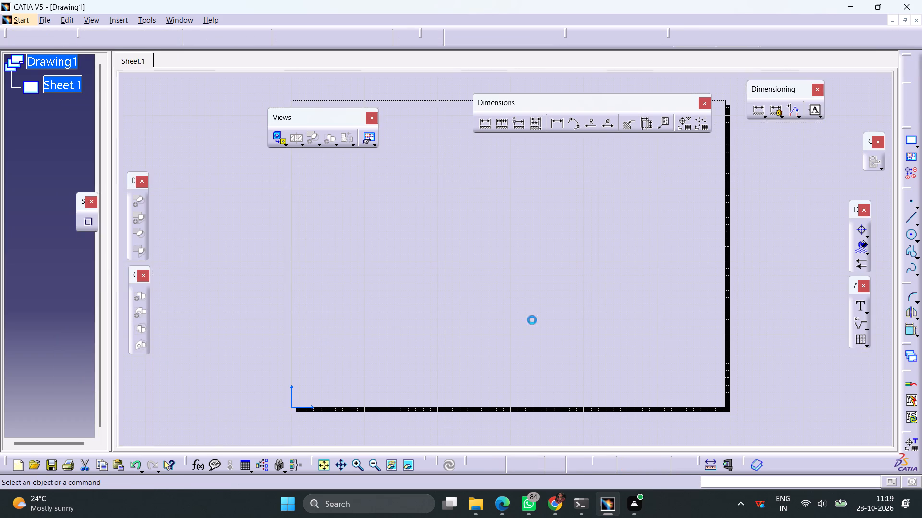
left_click(794, 157)
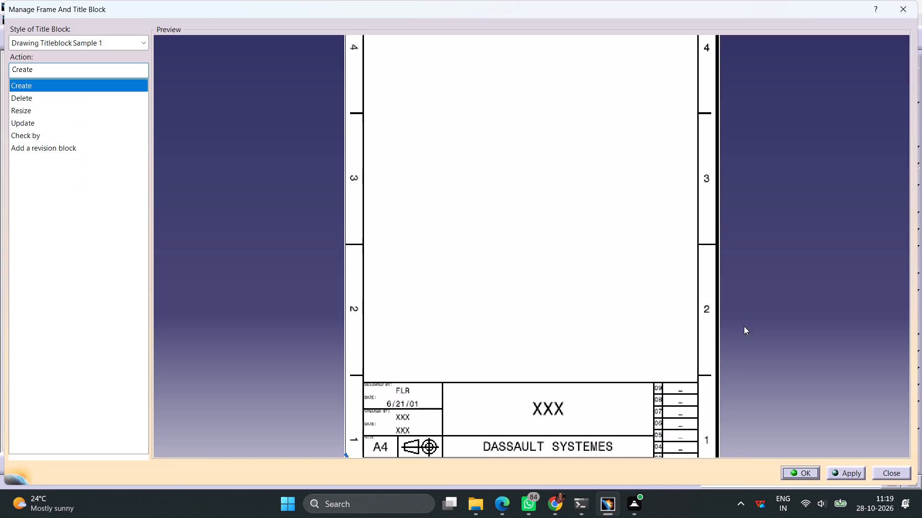
left_click(800, 462)
left_click(793, 471)
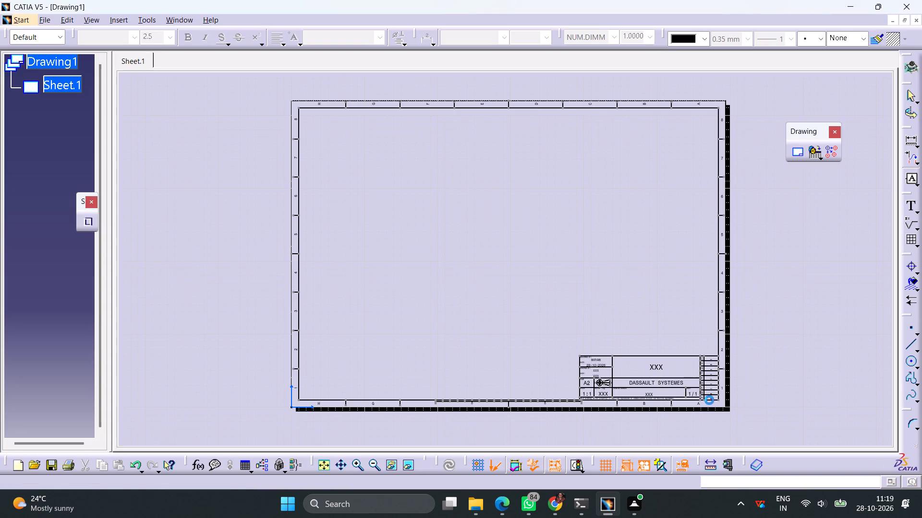
Replace the placeholder in the title block's large company cell with INTERNSHIP.
double_click(659, 367)
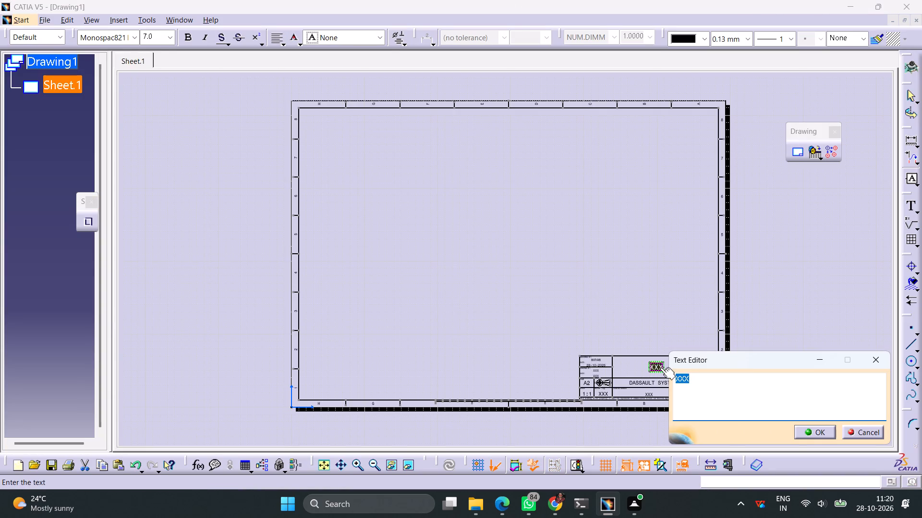
type("INTERNSHIP")
key("Return")
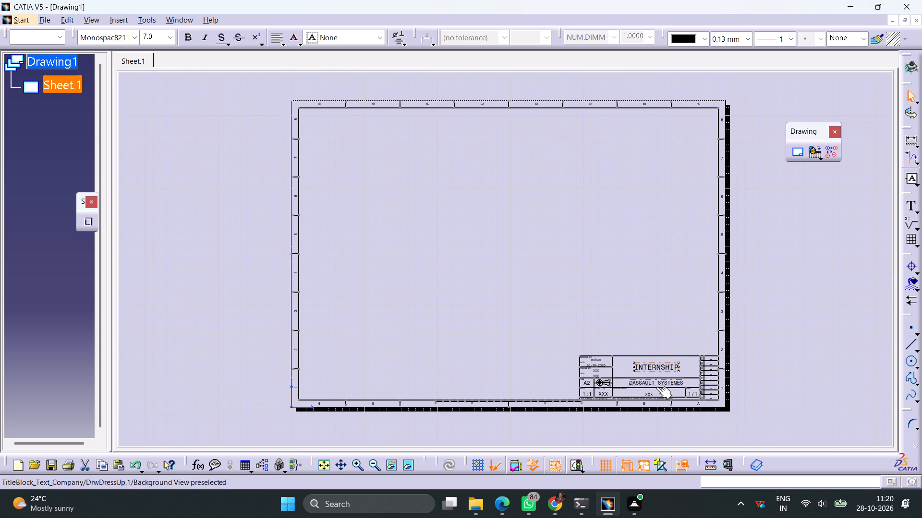
Replace the name in the title block's Designed By field with the designer's first name.
middle_click_drag(689, 372, 685, 294, "ctrl")
middle_click_drag(690, 396, 563, 138)
middle_click_drag(644, 254, 629, 239)
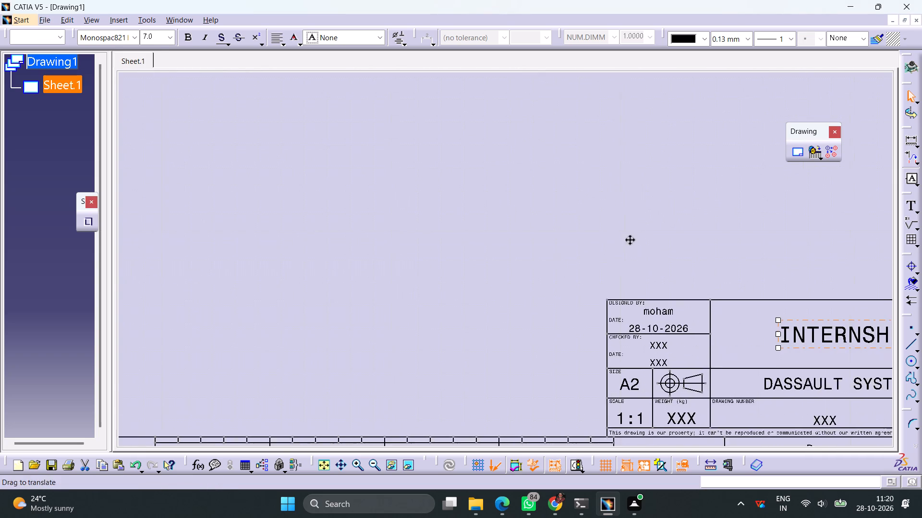
middle_click_drag(629, 239, 540, 166)
double_click(560, 230)
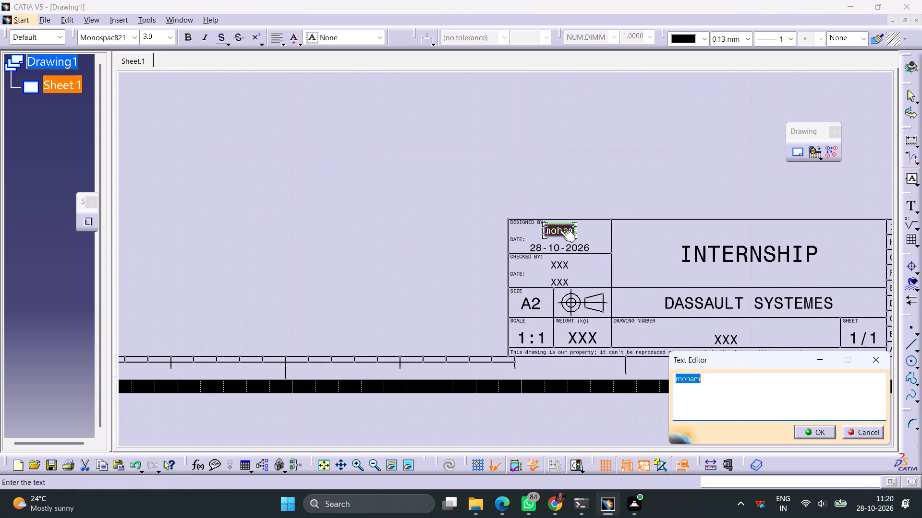
key("t")
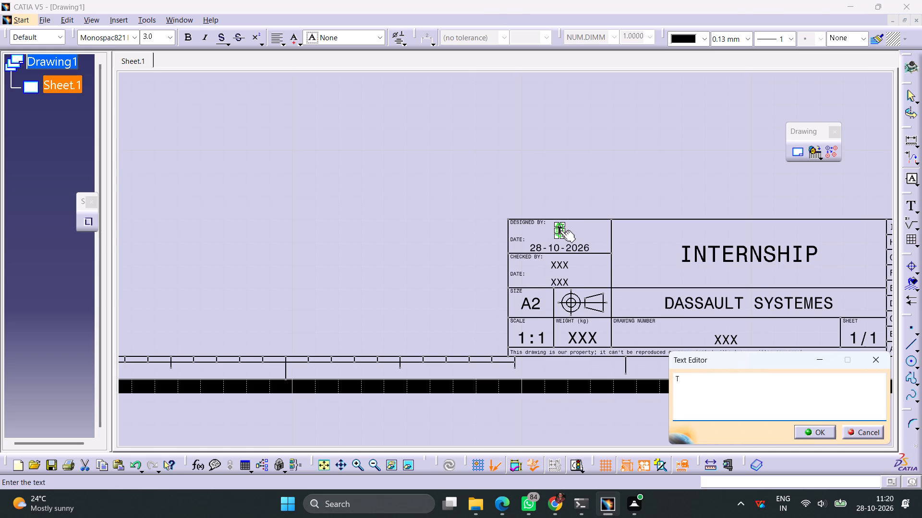
type("alib")
key("Return")
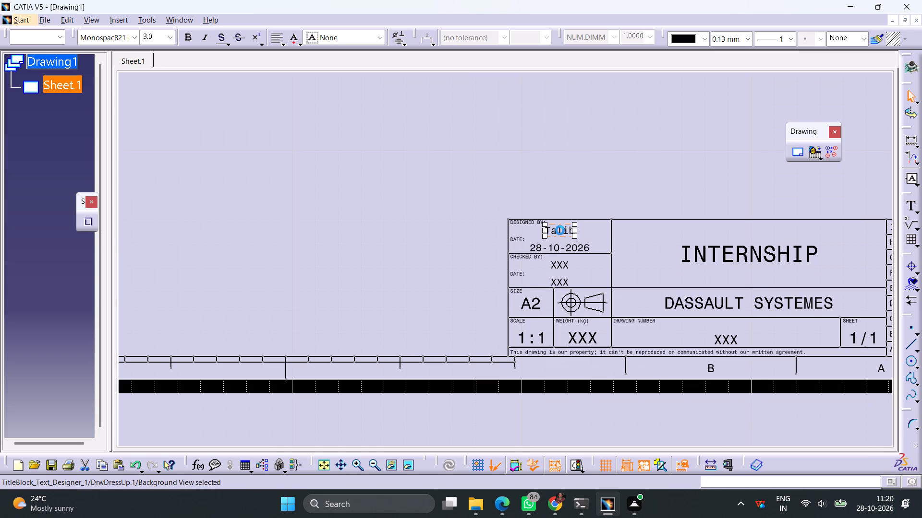
Change the DASSAULT SYSTEMES text in the title block to Part Model and enter 01 as the drawing number.
double_click(703, 301)
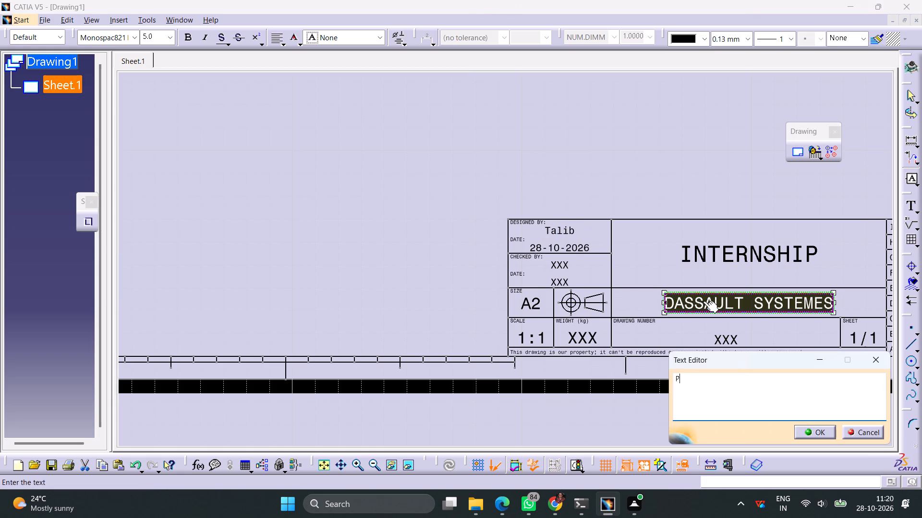
key("m")
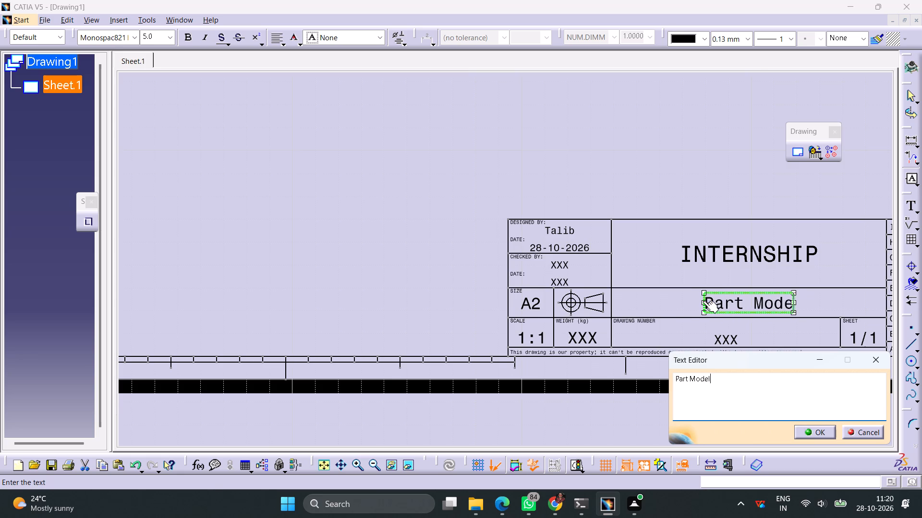
key("Return")
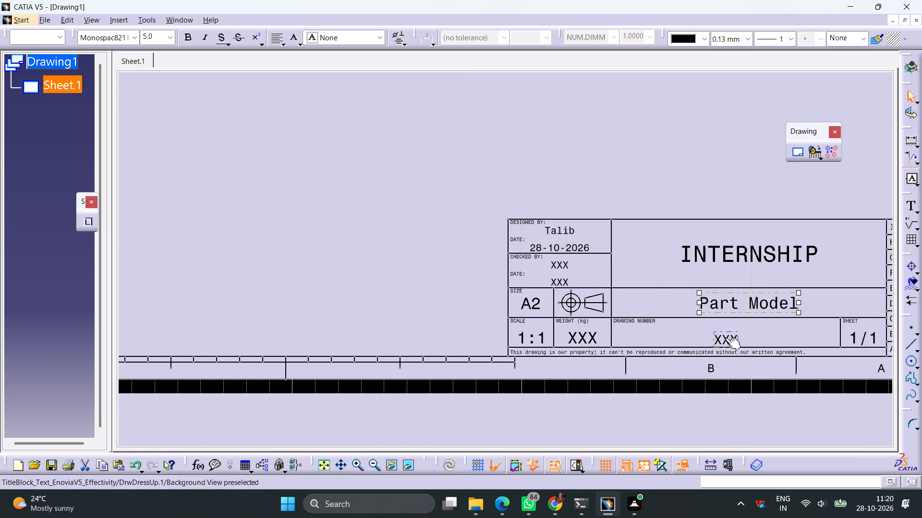
double_click(725, 338)
type("01")
key("Return")
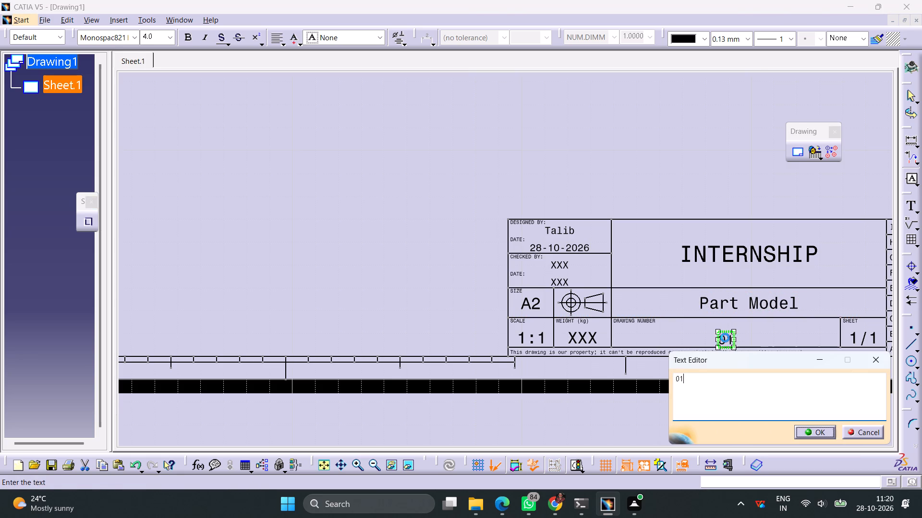
left_click(631, 168)
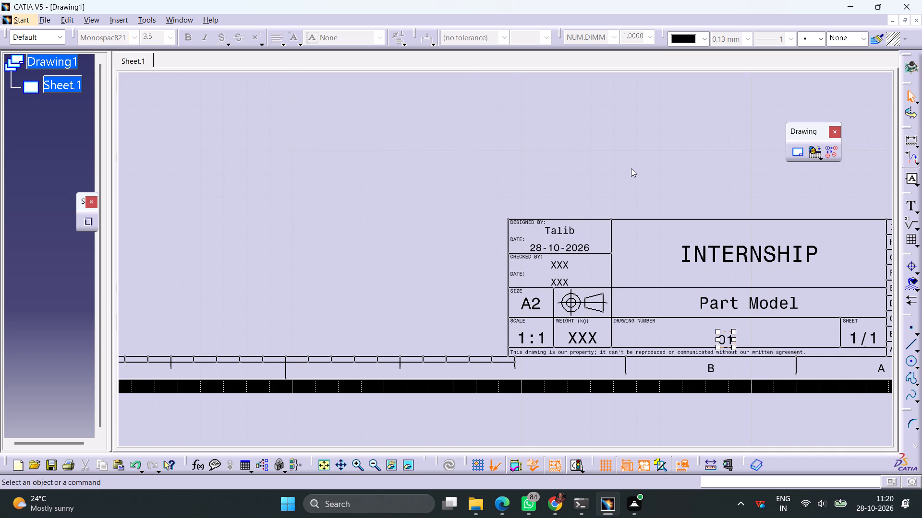
Return from the sheet background to the working views.
middle_click_drag(631, 168, 631, 221, "ctrl")
middle_click_drag(617, 175, 615, 193, "ctrl")
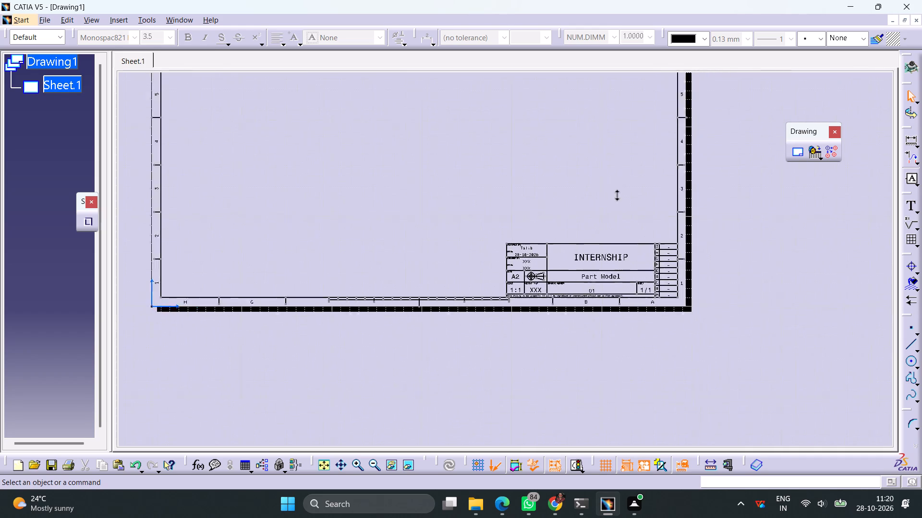
middle_click_drag(615, 193, 614, 200, "ctrl")
middle_click_drag(562, 169, 576, 263)
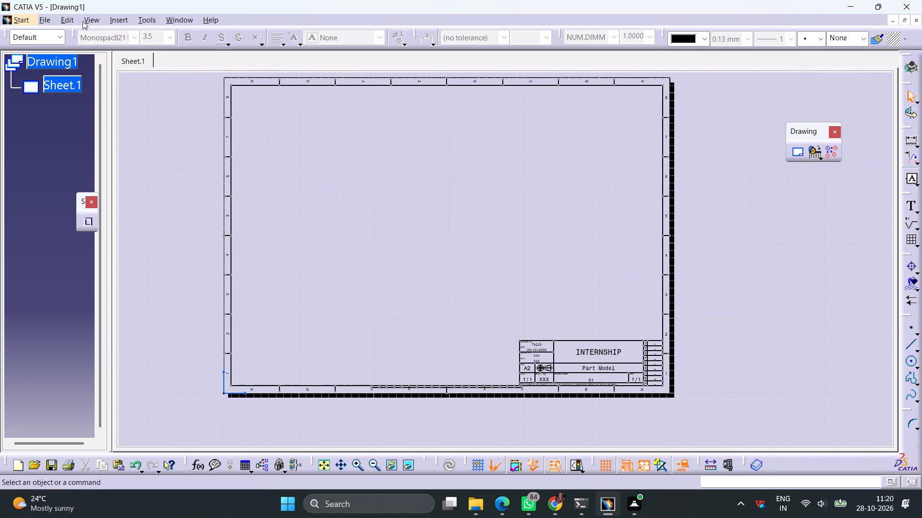
left_click(73, 19)
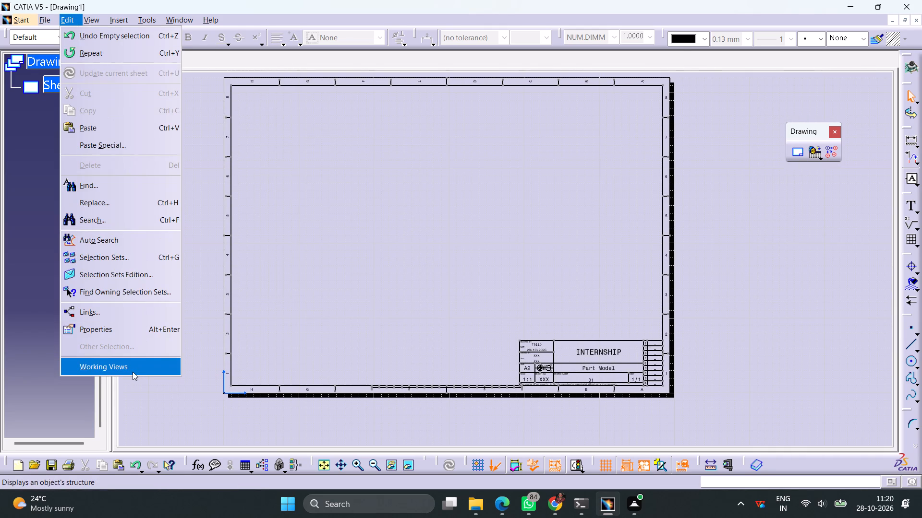
left_click(133, 372)
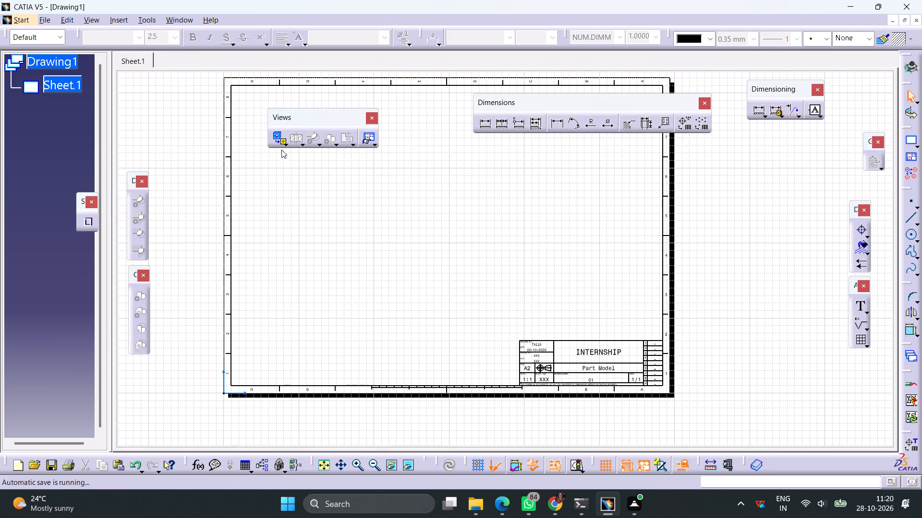
Create a front view from the web's front face in Part1.CATPart and place it in the sheet's lower-left area.
left_click(277, 140)
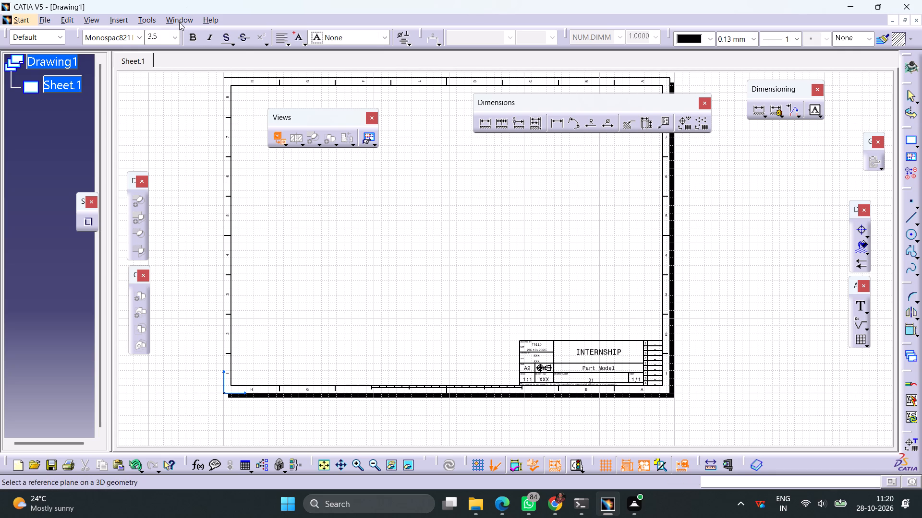
left_click(179, 23)
left_click(204, 109)
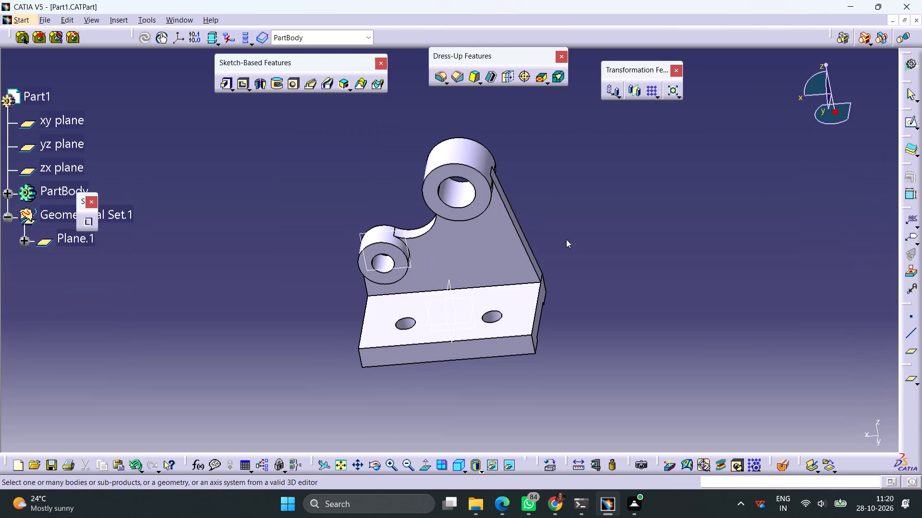
left_click(490, 259)
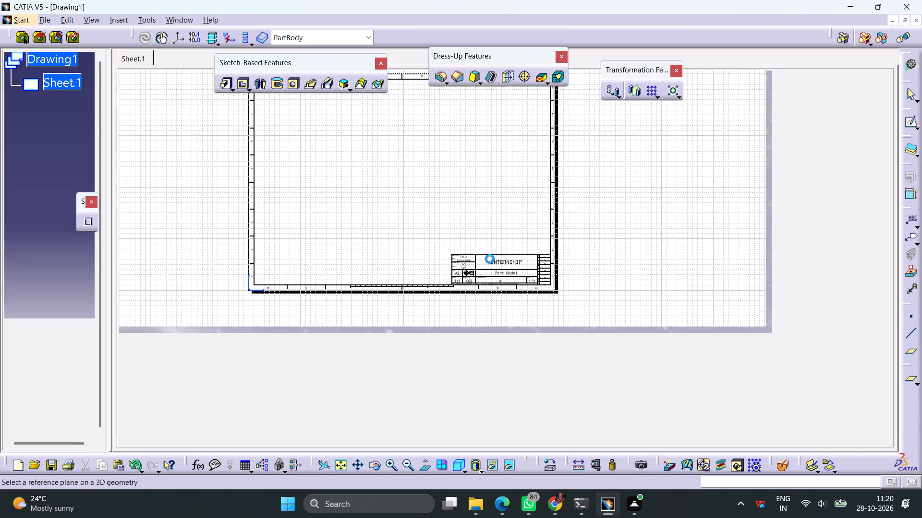
middle_click_drag(655, 259, 647, 288, "ctrl")
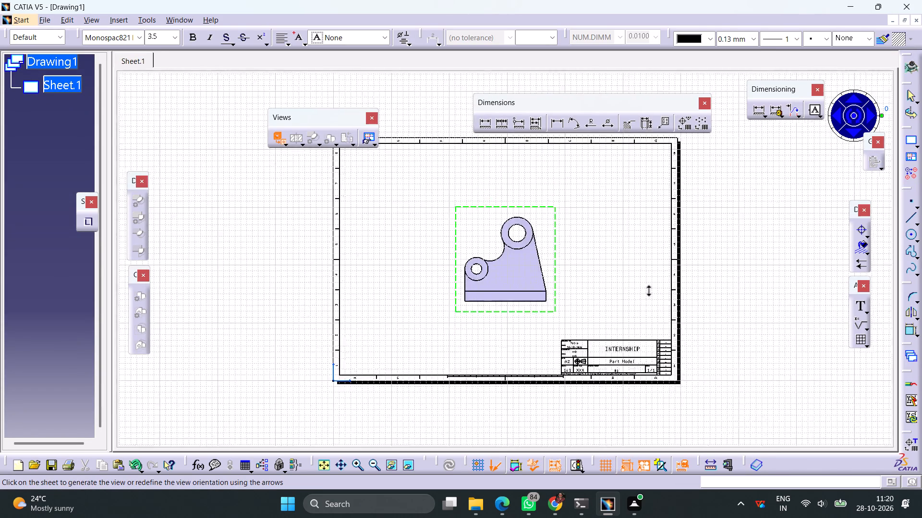
middle_click_drag(647, 288, 646, 309, "ctrl")
left_click_drag(494, 298, 487, 301)
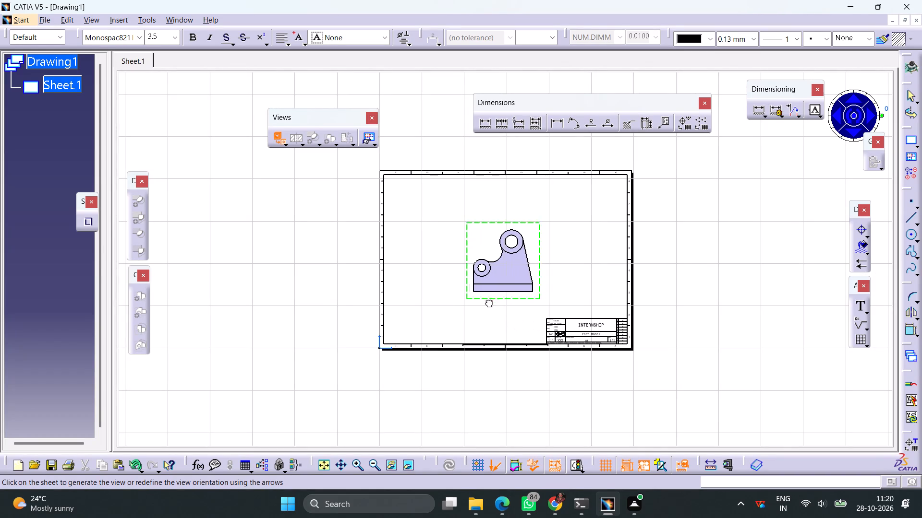
left_click_drag(487, 301, 422, 322)
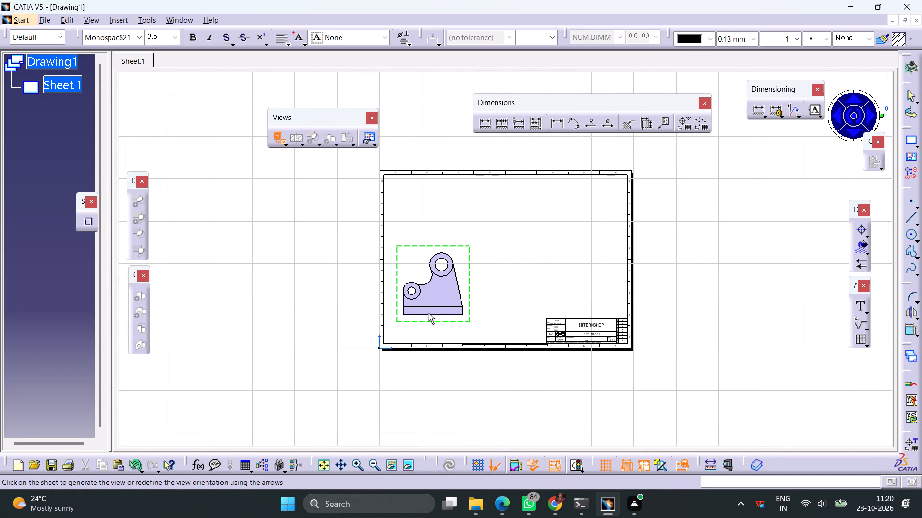
left_click(340, 232)
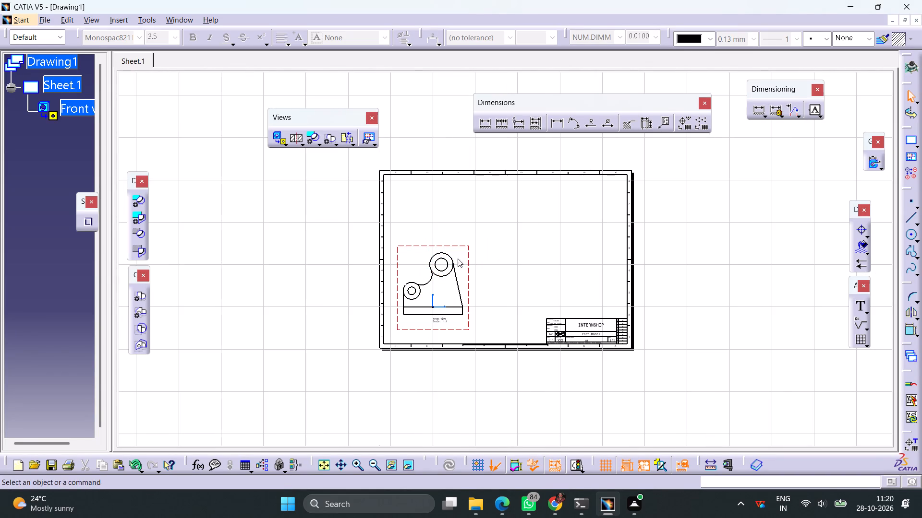
Turn on hidden lines, center lines and axes in the front view's properties.
right_click(470, 250)
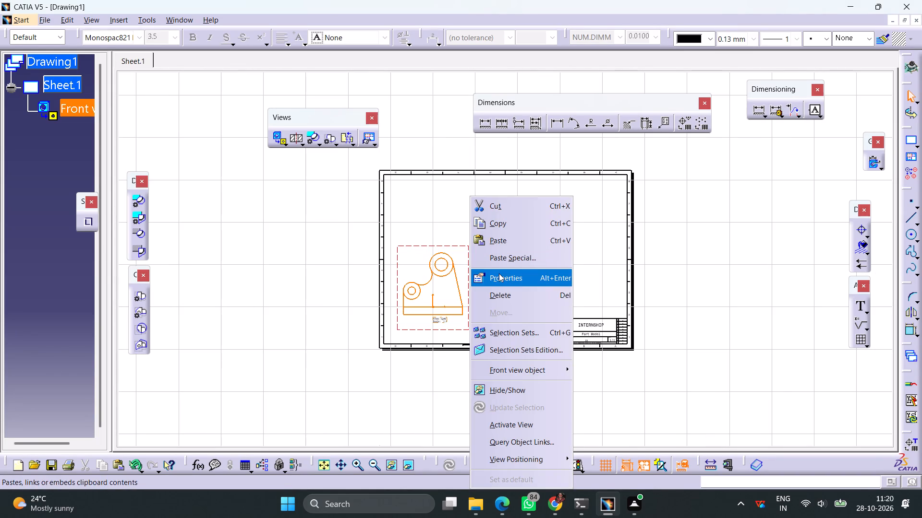
left_click(499, 273)
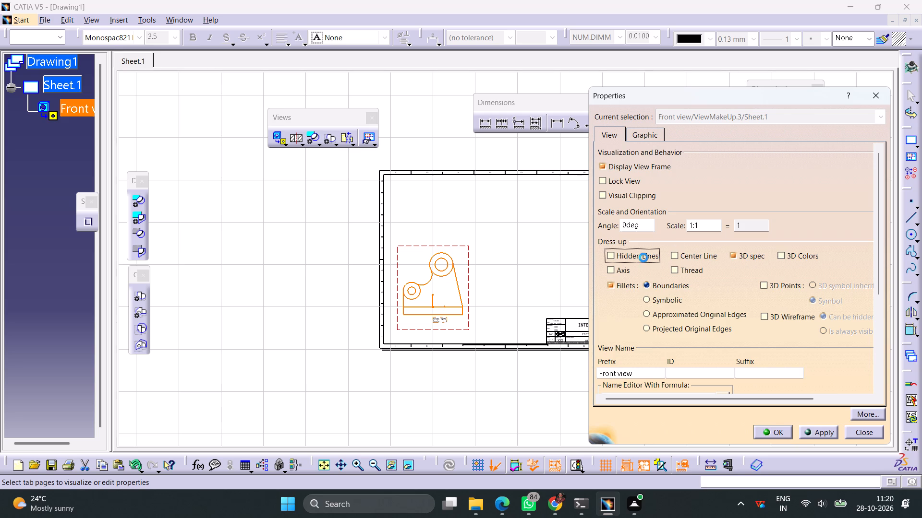
left_click(643, 258)
left_click(681, 257)
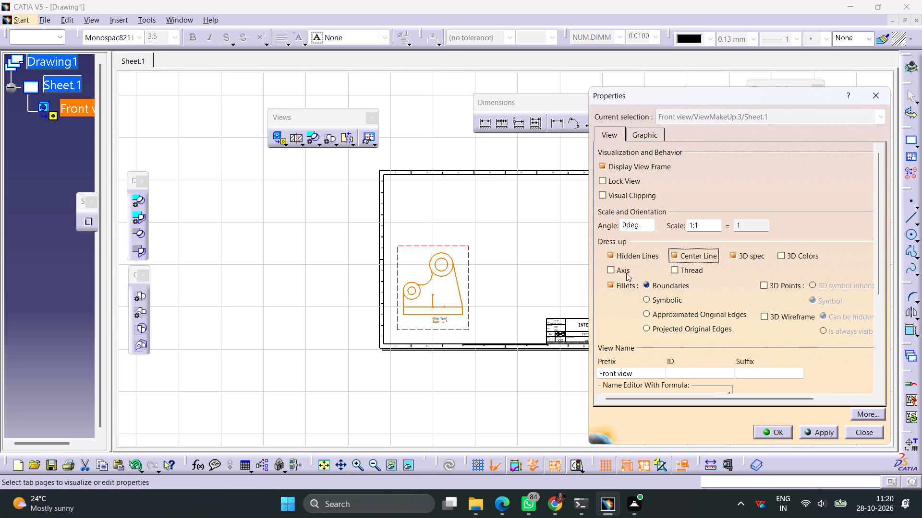
left_click(626, 273)
left_click(819, 432)
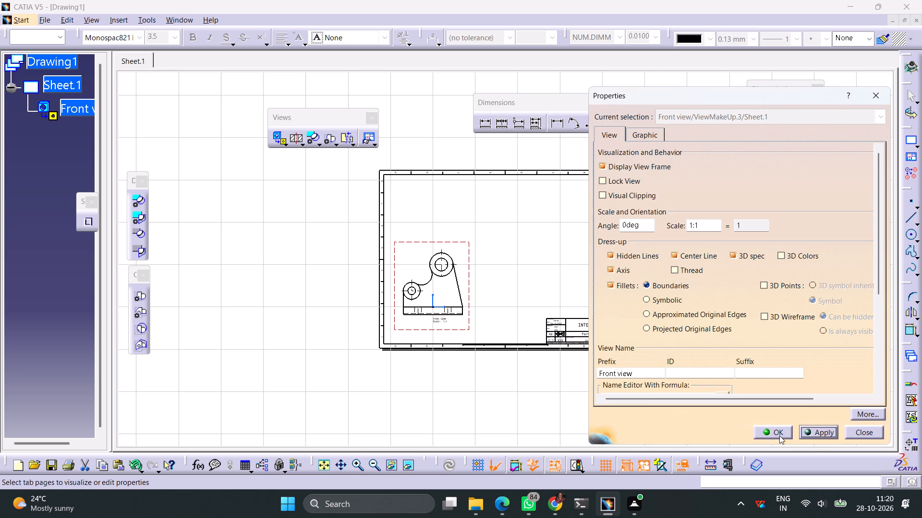
left_click(779, 436)
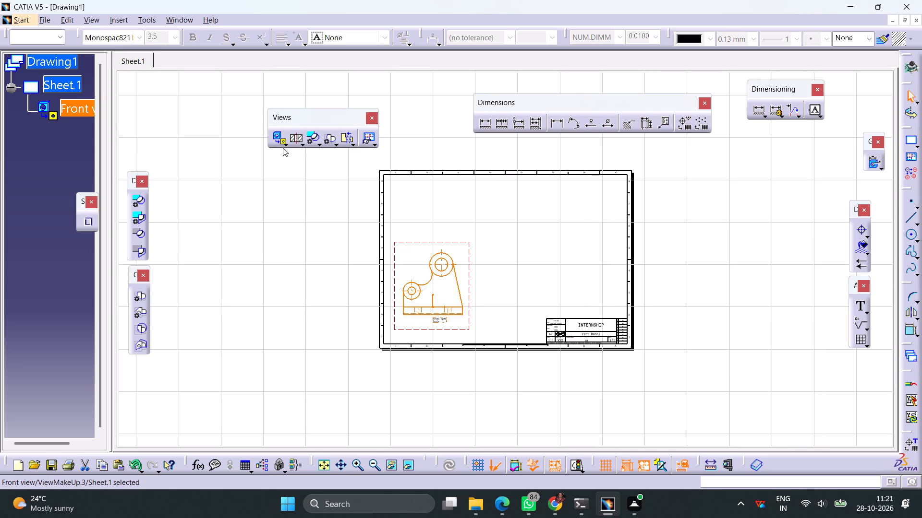
Project a right view beside the front view and a top view above it.
left_click(284, 145)
left_click(352, 158)
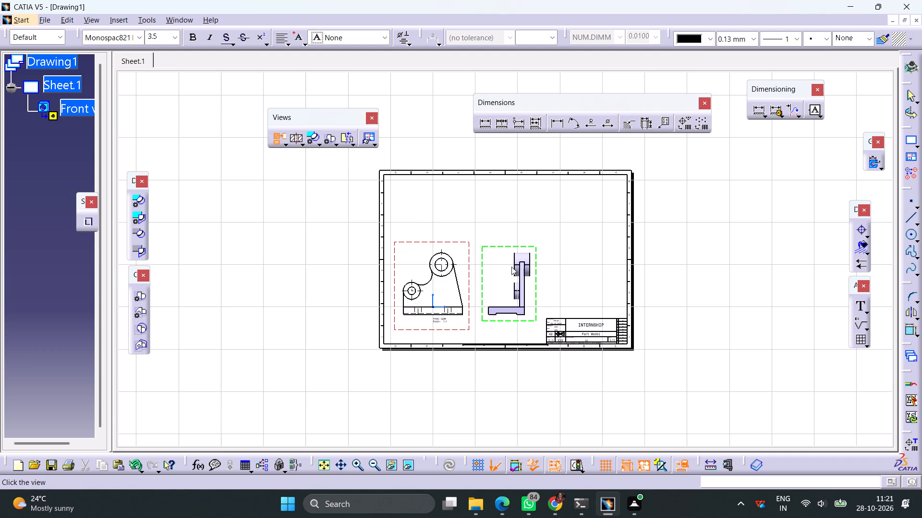
left_click(511, 267)
left_click(274, 138)
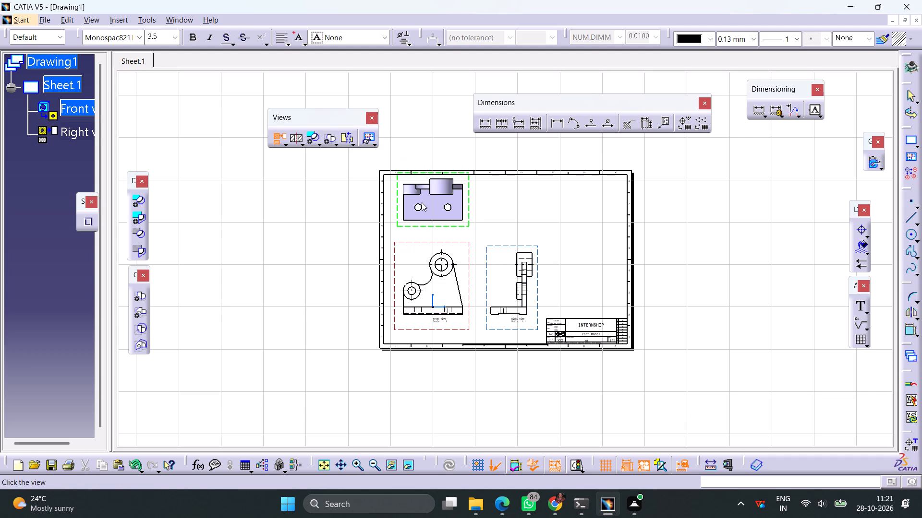
left_click(422, 202)
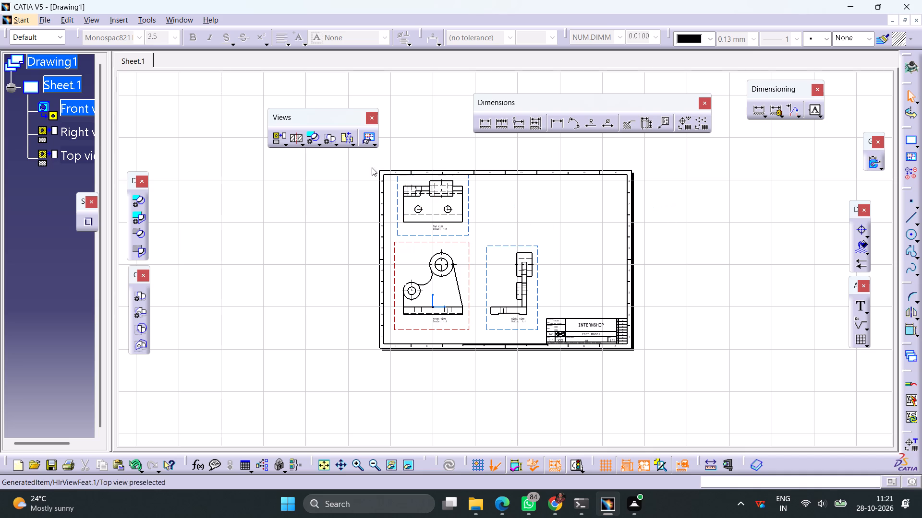
Create an isometric view from the web's front face in Part1.CATPart and place it in the sheet's upper-right area.
left_click(286, 144)
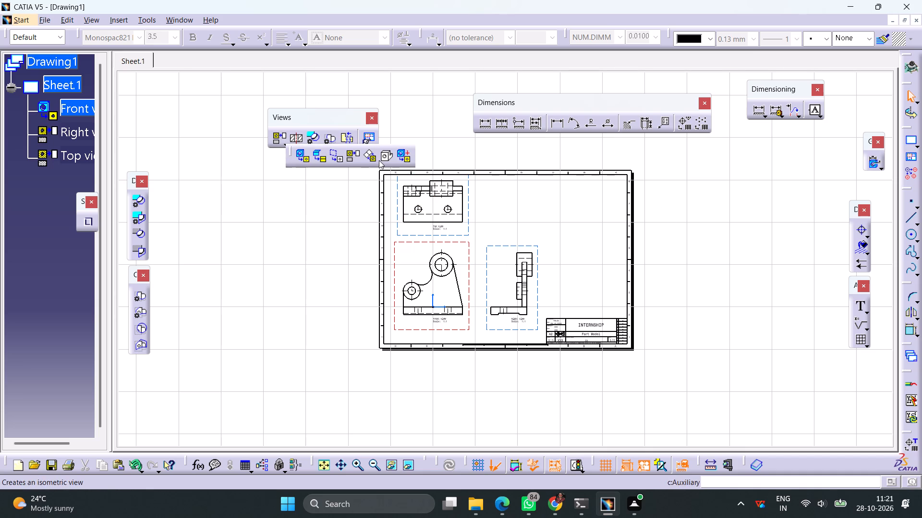
left_click(384, 155)
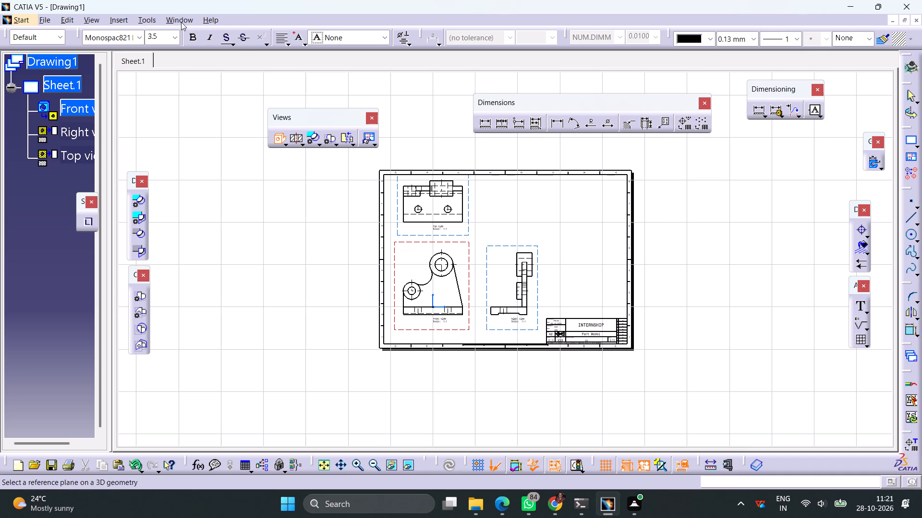
left_click(180, 22)
left_click(209, 106)
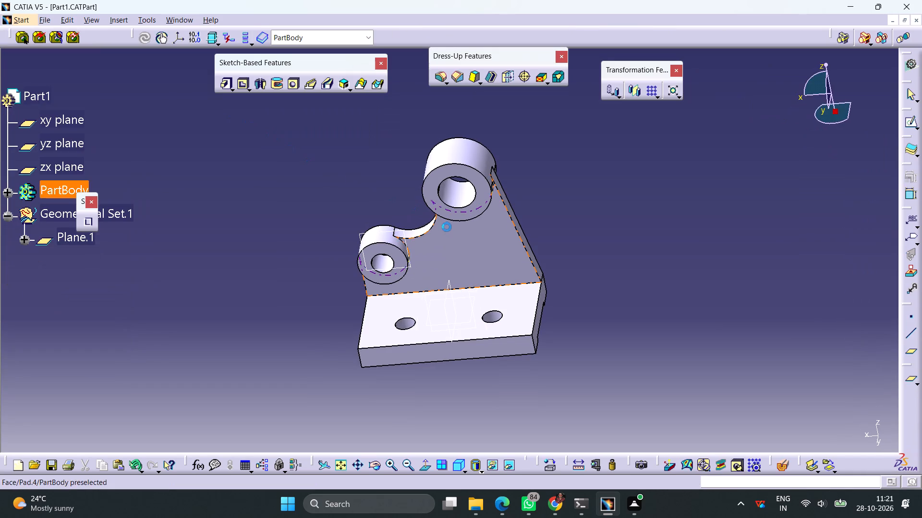
left_click(463, 238)
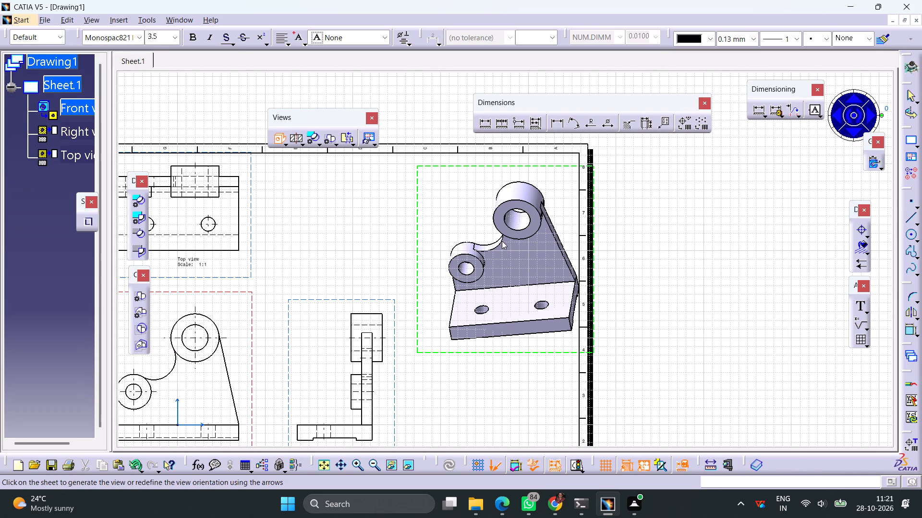
middle_click_drag(505, 247, 505, 254, "ctrl")
left_click_drag(504, 342, 492, 336)
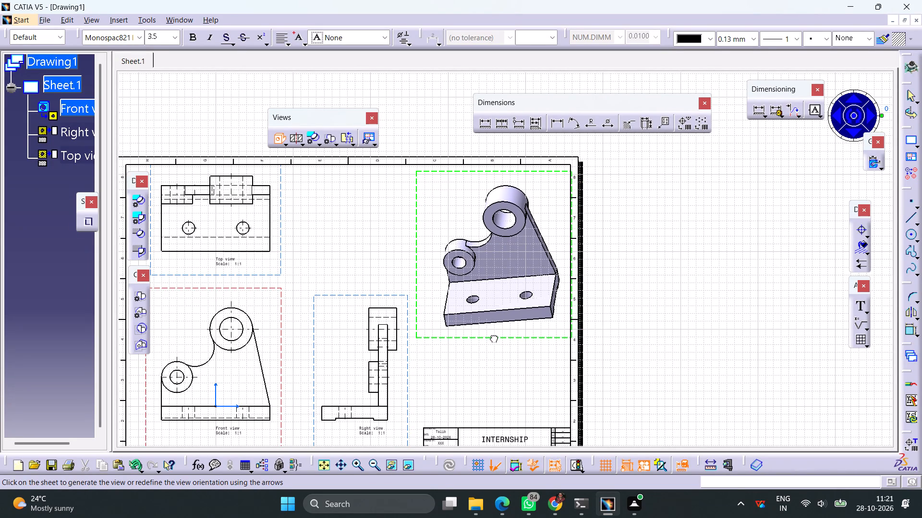
left_click_drag(492, 336, 488, 336)
left_click(564, 355)
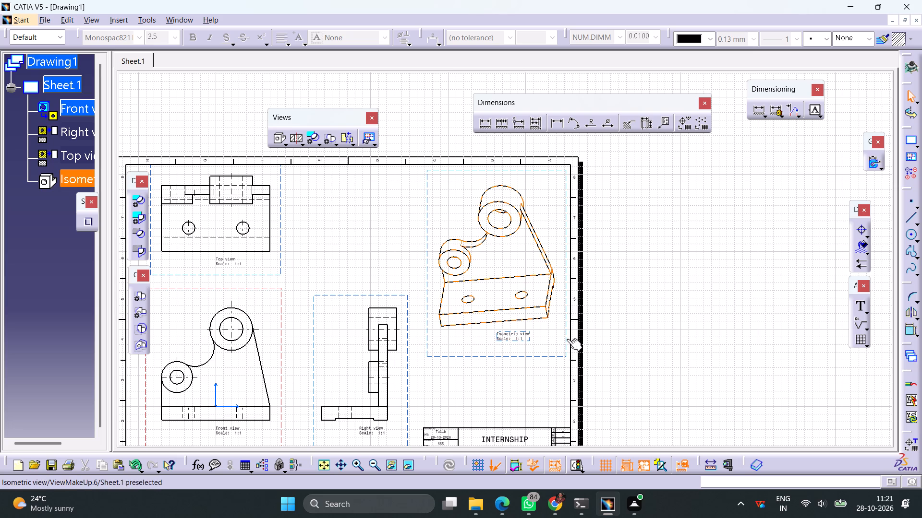
Make the isometric view the active view.
right_click(567, 339)
left_click(581, 279)
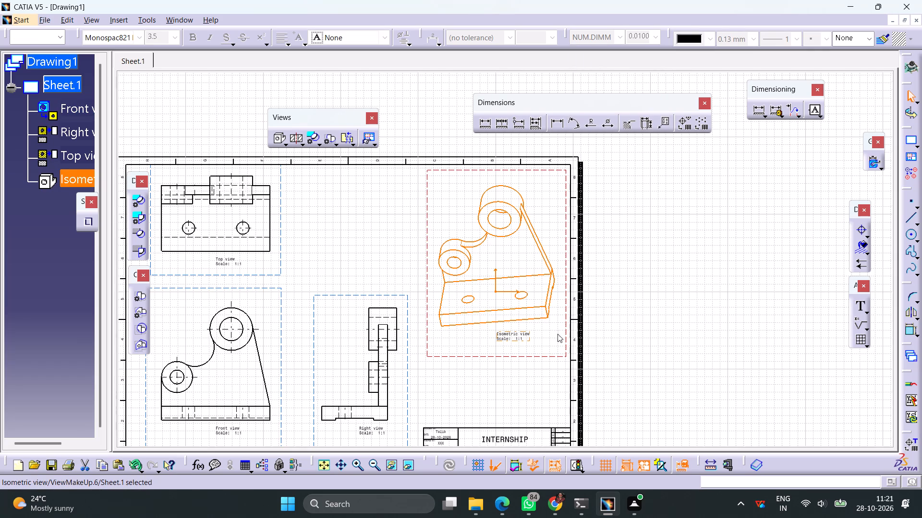
Switch the isometric view's generation mode to Raster in its properties.
right_click(535, 357)
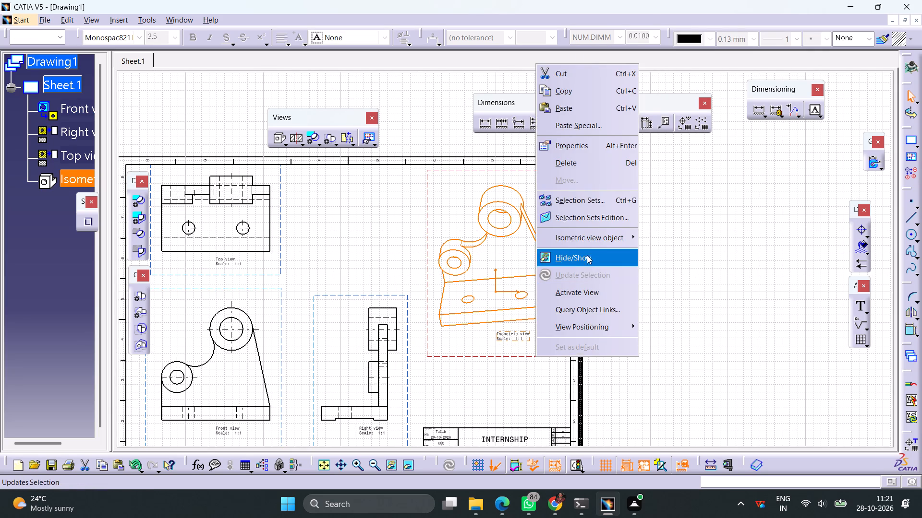
left_click(583, 146)
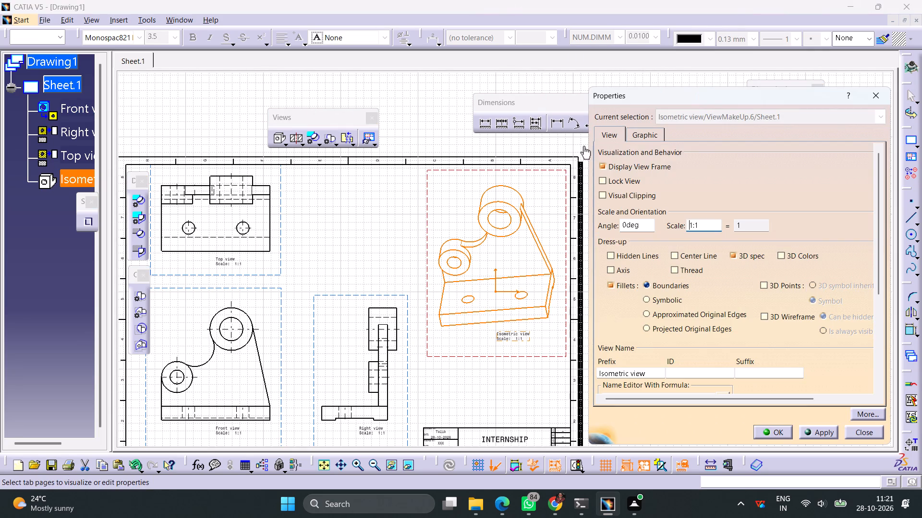
scroll(752, 284, "down", 12)
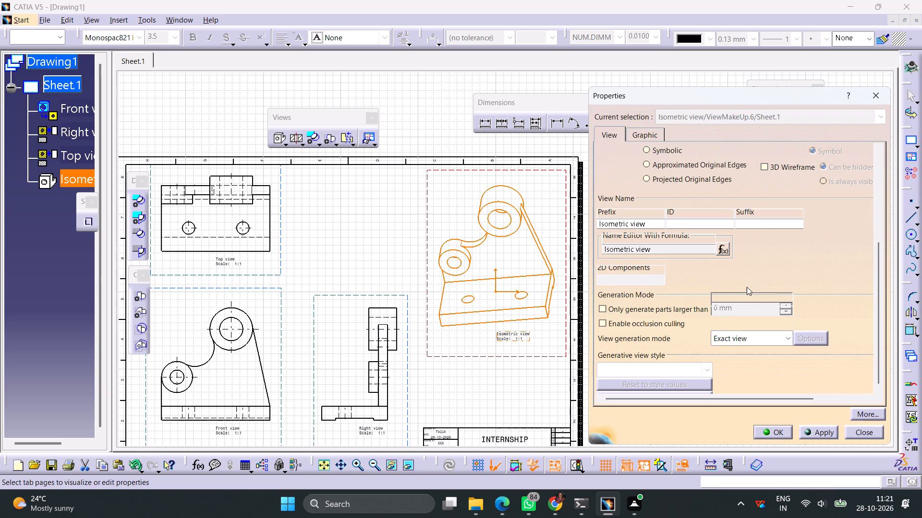
left_click(761, 328)
left_click(754, 378)
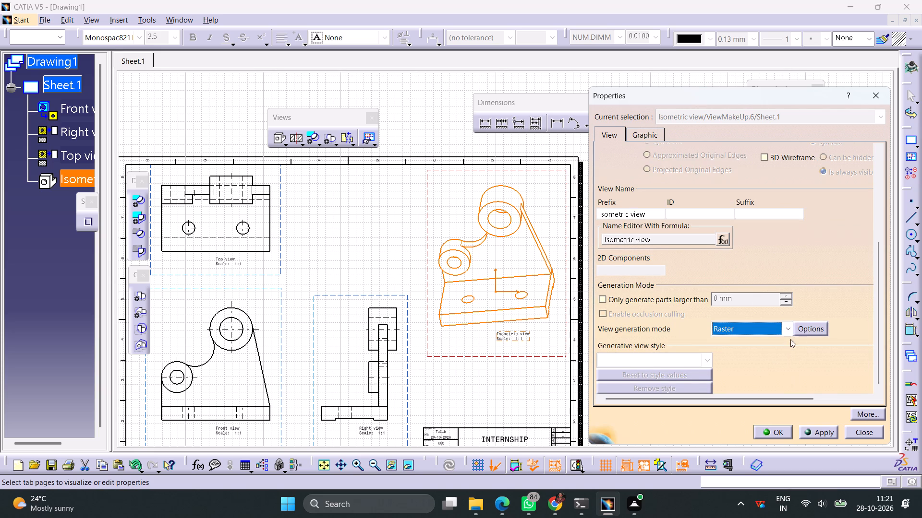
Set the raster mode to Shading with edges with High quality for visualization, and apply it to the isometric view.
left_click(804, 330)
left_click(769, 343)
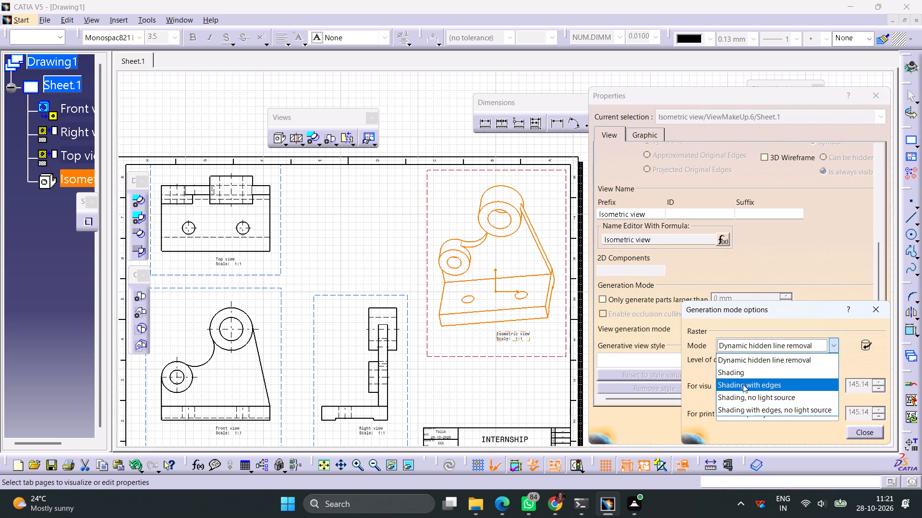
left_click(743, 384)
left_click(790, 384)
left_click(752, 424)
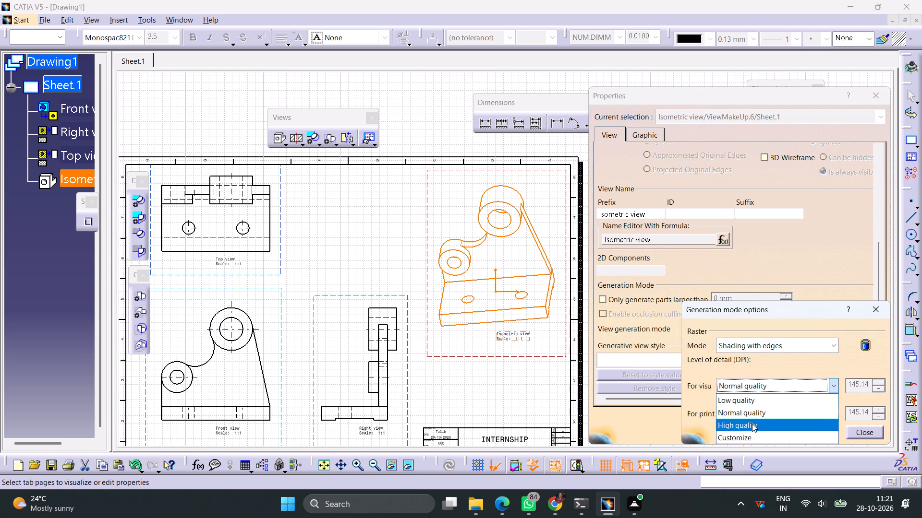
left_click(856, 435)
left_click(825, 432)
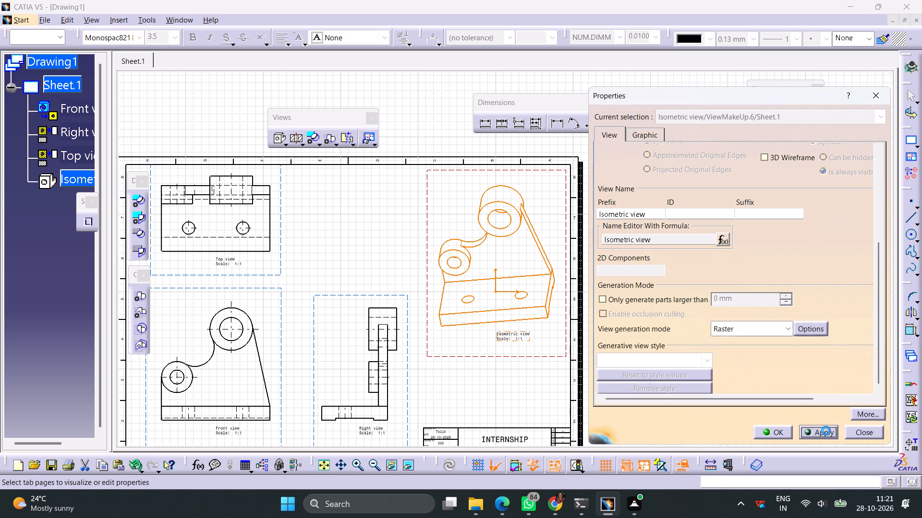
left_click(774, 434)
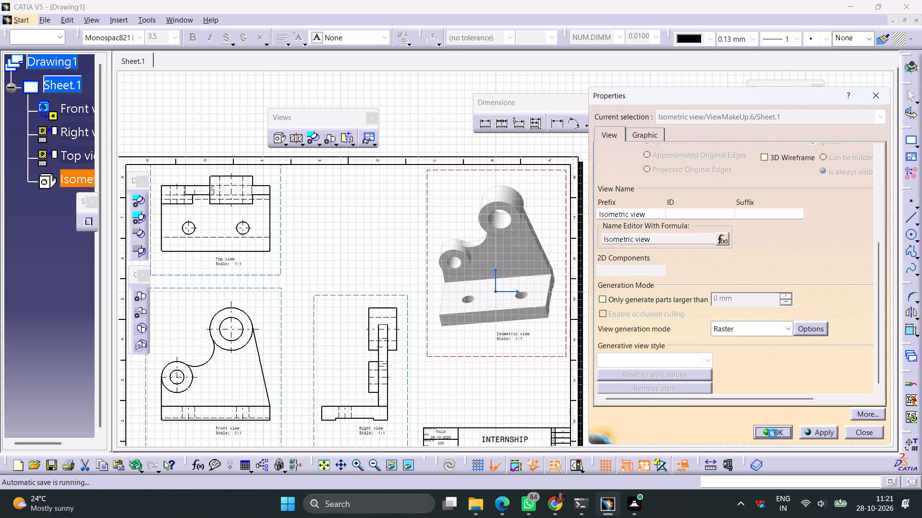
left_click(665, 325)
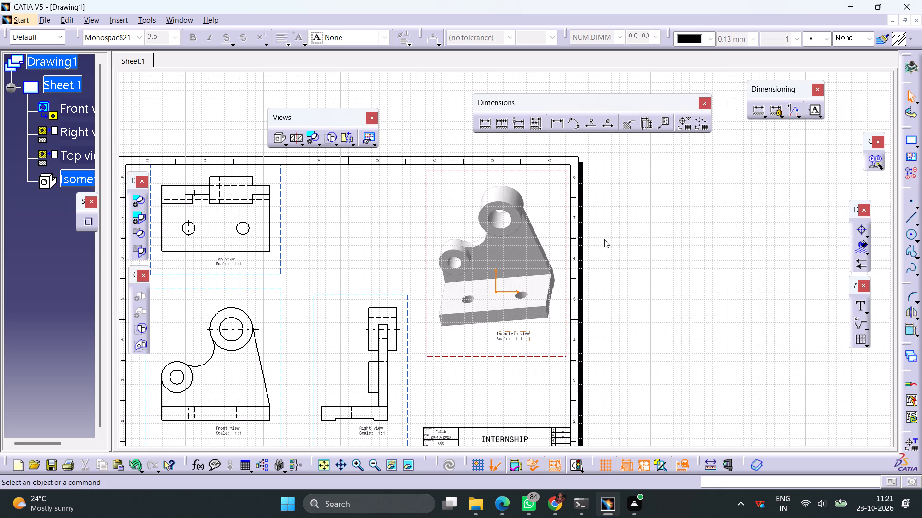
Dimension the base plate's thickness at its free end in the right view, placing it outside the edge.
middle_click_drag(604, 239, 604, 272, "ctrl")
middle_click_drag(510, 331, 627, 297)
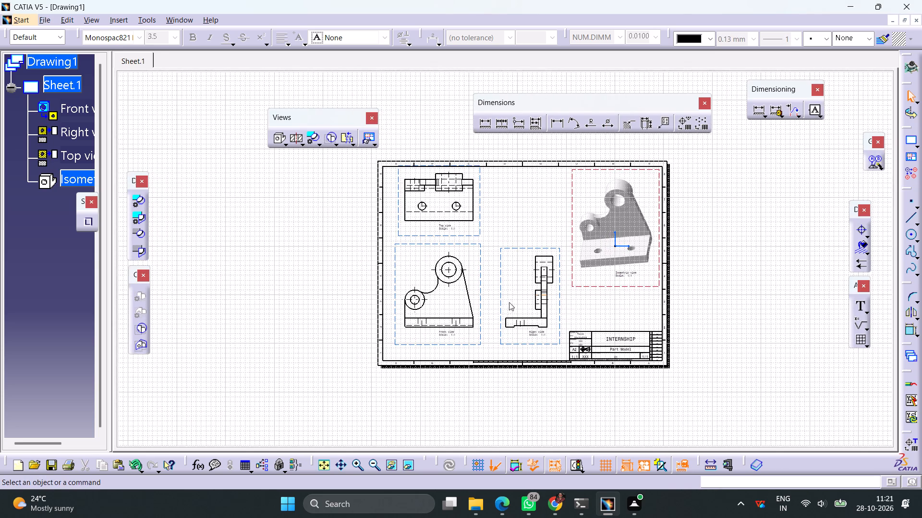
middle_click_drag(503, 304, 523, 247, "ctrl")
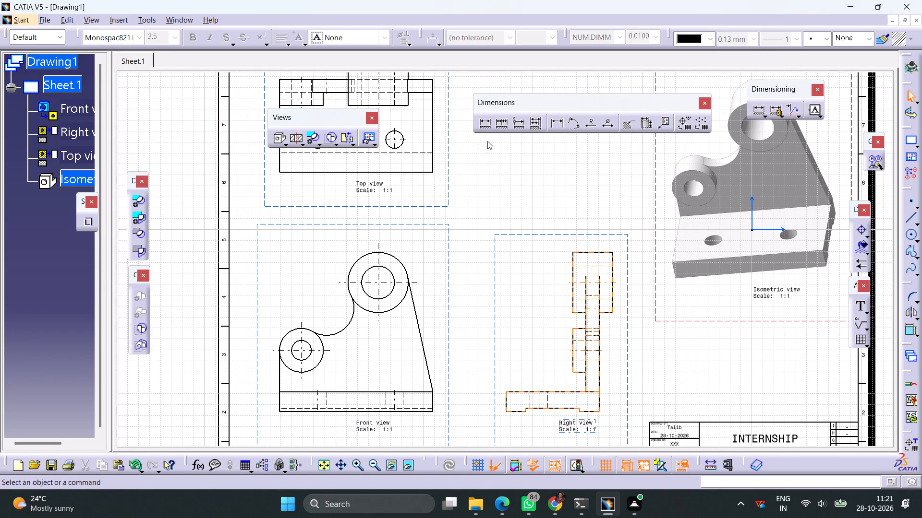
left_click(479, 129)
middle_click_drag(533, 308, 535, 238)
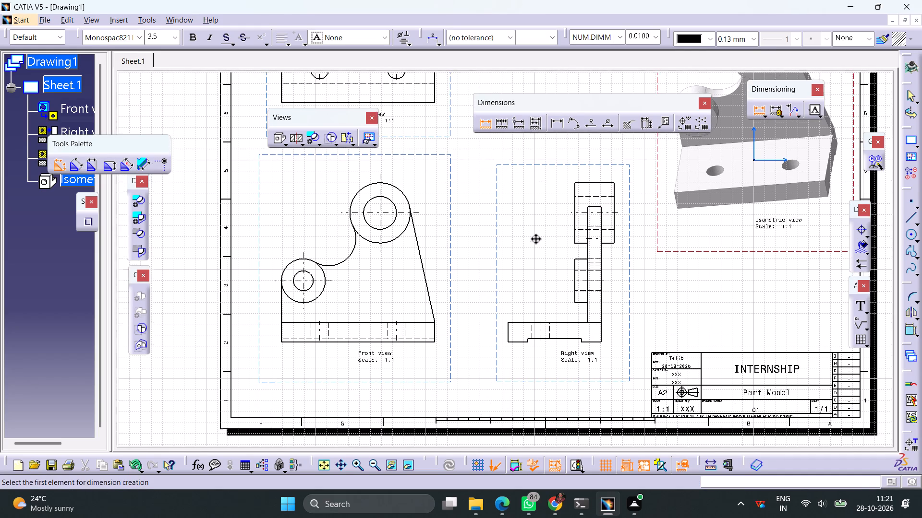
middle_click_drag(535, 238, 535, 237)
left_click(507, 329)
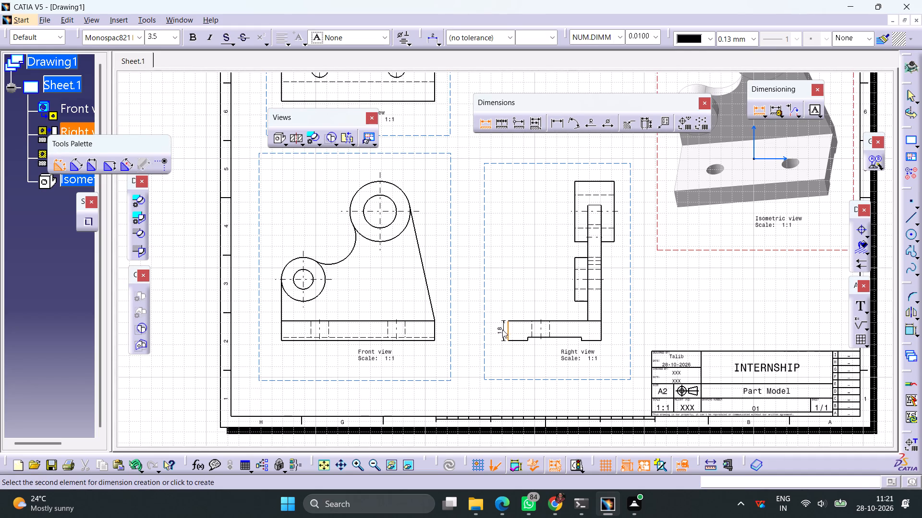
left_click(502, 330)
Dimension the base plate's overall width below the top view and move the view's label clear beneath the dimension.
middle_click_drag(530, 243, 556, 372)
scroll(554, 371, "up", 1)
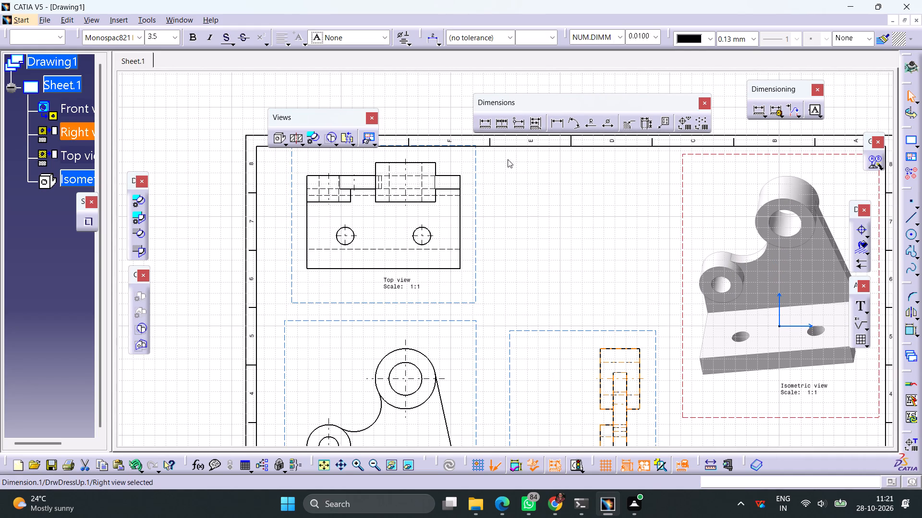
left_click(481, 129)
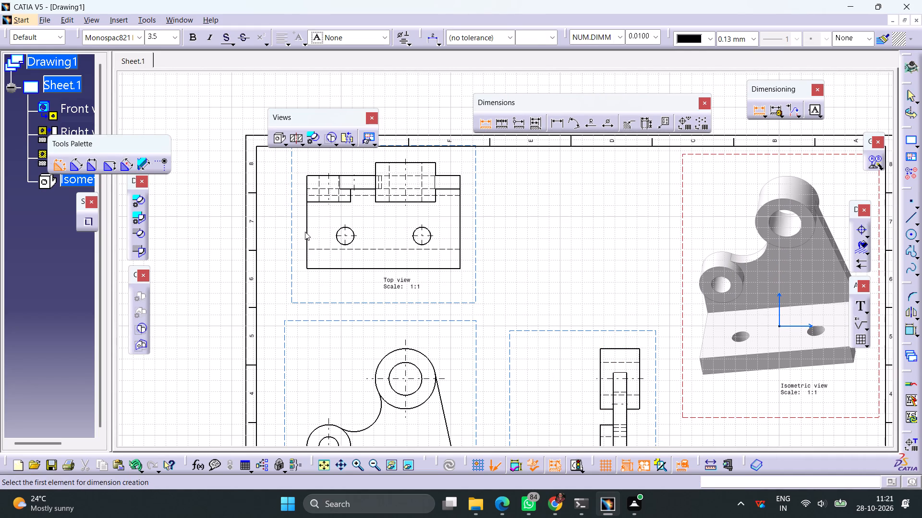
left_click(306, 229)
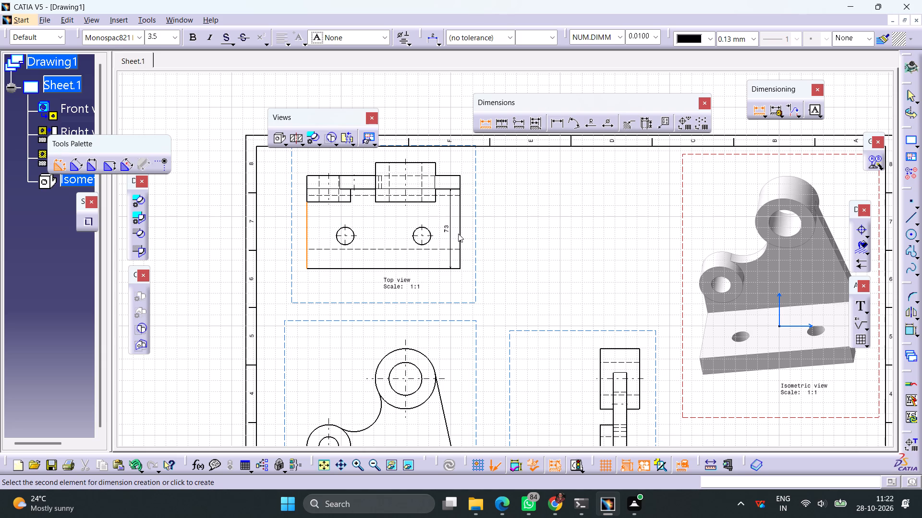
left_click(461, 232)
left_click(400, 284)
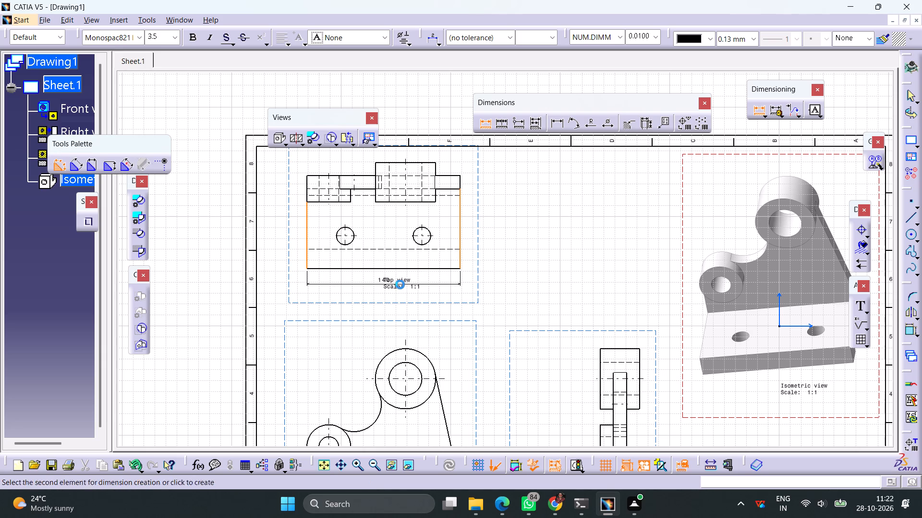
left_click_drag(398, 289, 398, 301)
Dimension the base plate's overall depth below the right view and move the view's label clear beneath the dimension.
middle_click_drag(501, 316, 509, 275)
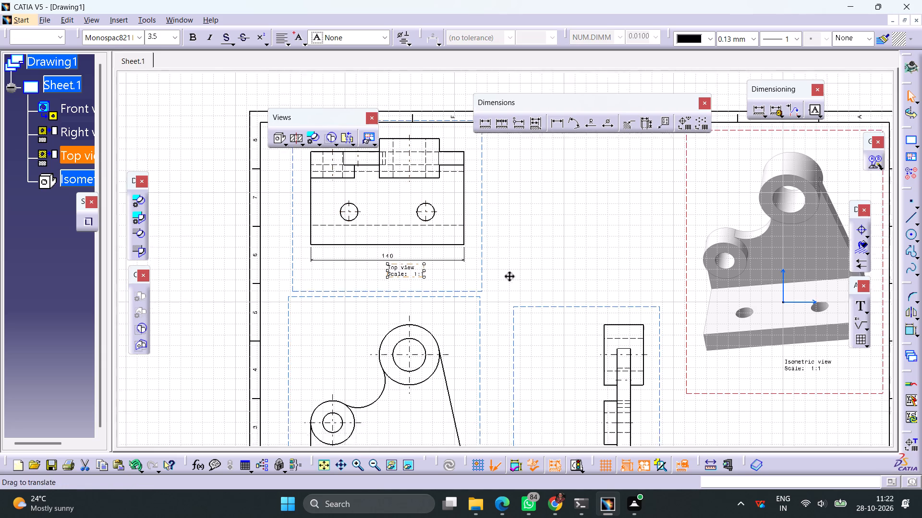
middle_click_drag(509, 275, 519, 184)
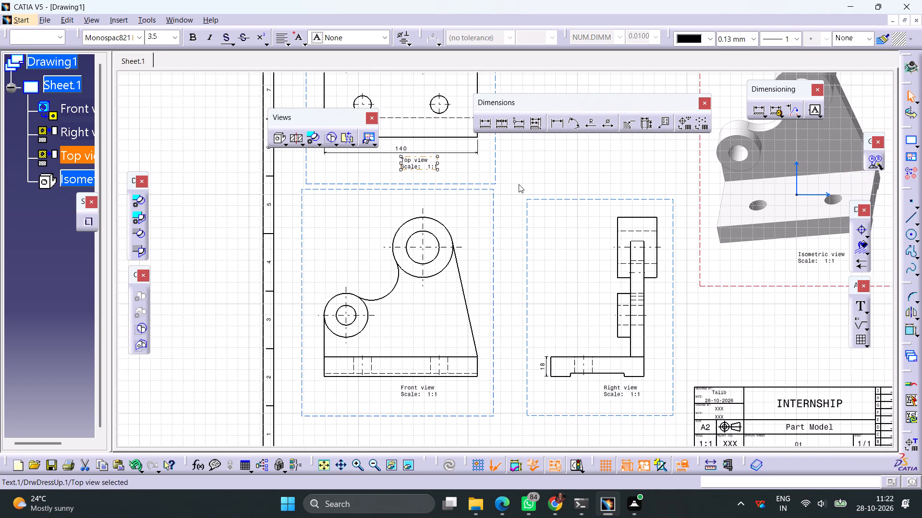
middle_click_drag(519, 184, 514, 212)
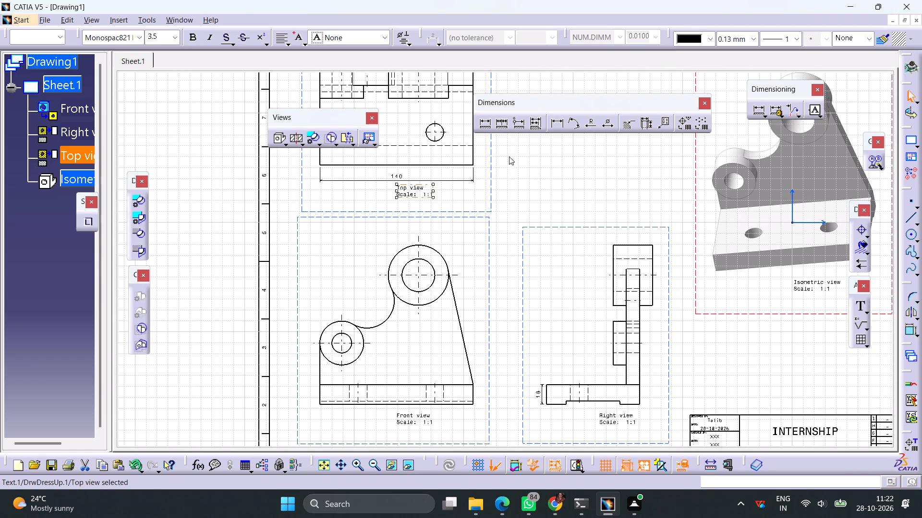
left_click(485, 129)
middle_click_drag(556, 280, 532, 242)
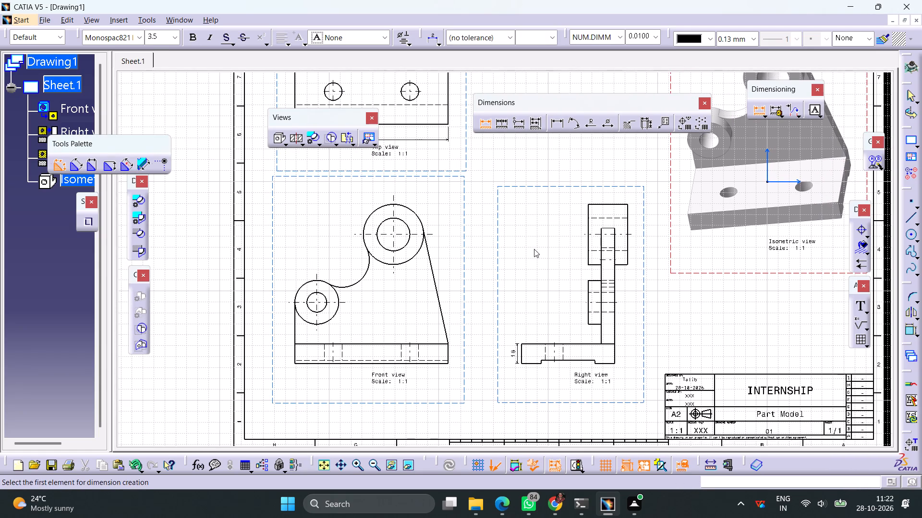
left_click(519, 356)
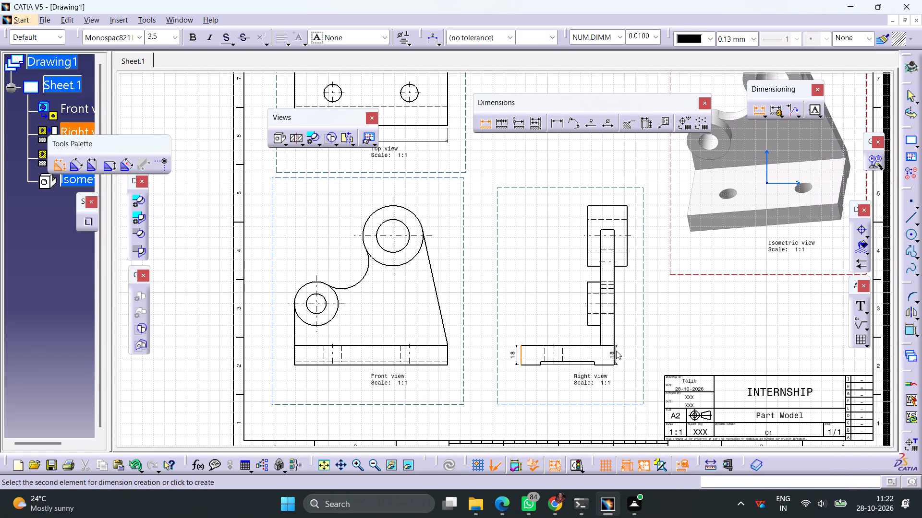
left_click(613, 356)
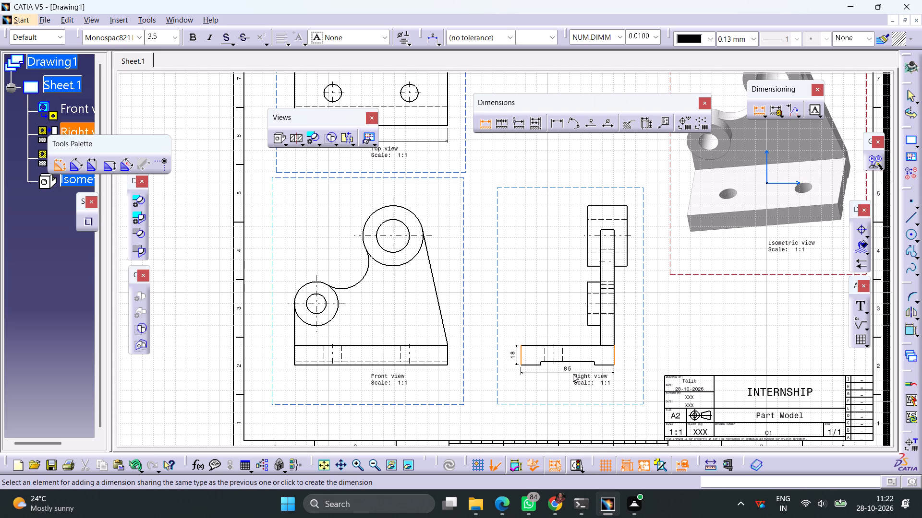
left_click(573, 372)
left_click_drag(582, 377, 560, 394)
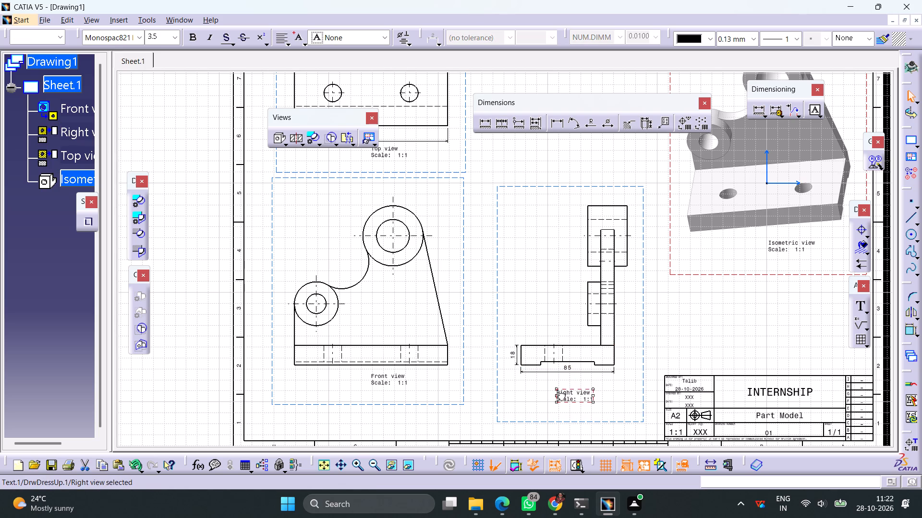
left_click_drag(560, 394, 562, 392)
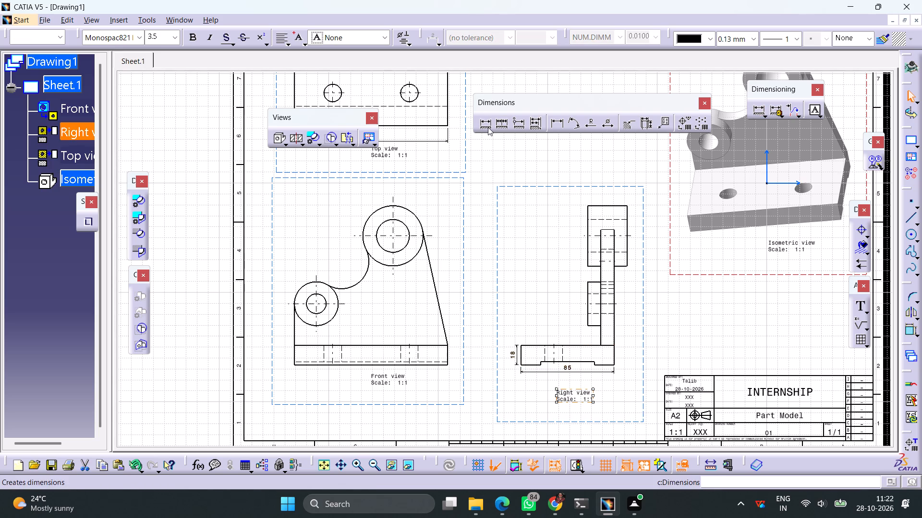
Dimension the small boss's length along its lower edge in the right view, placing the value beside the boss.
left_click(488, 126)
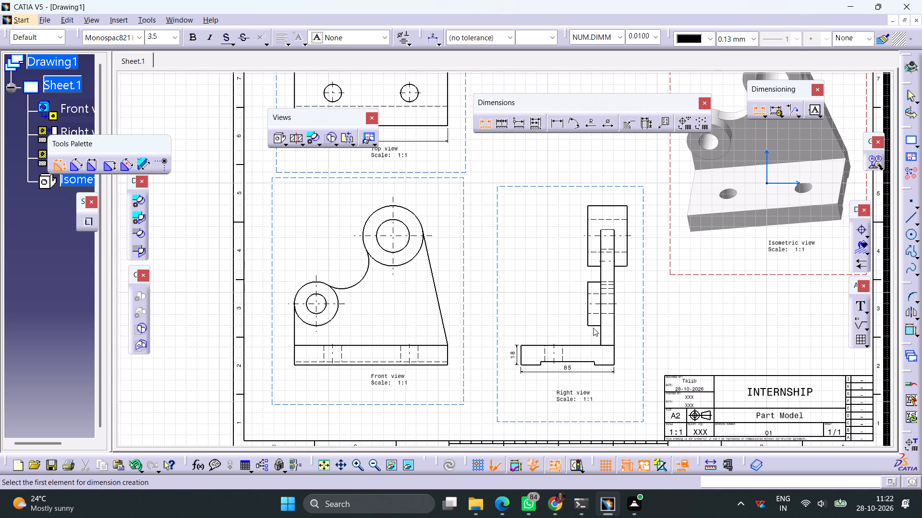
left_click(594, 327)
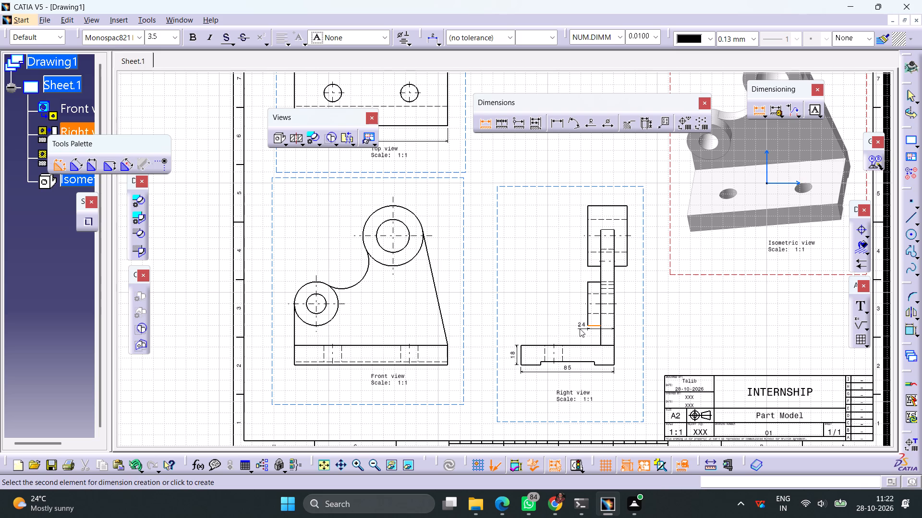
left_click(570, 329)
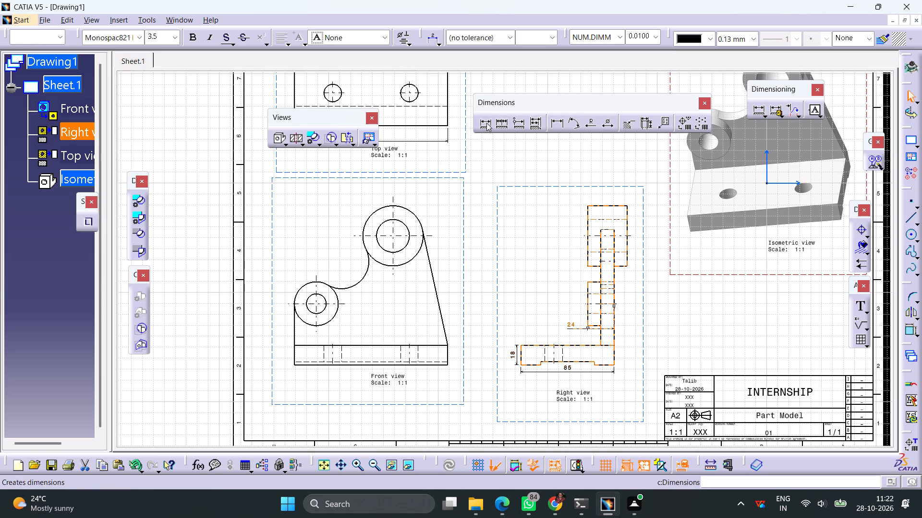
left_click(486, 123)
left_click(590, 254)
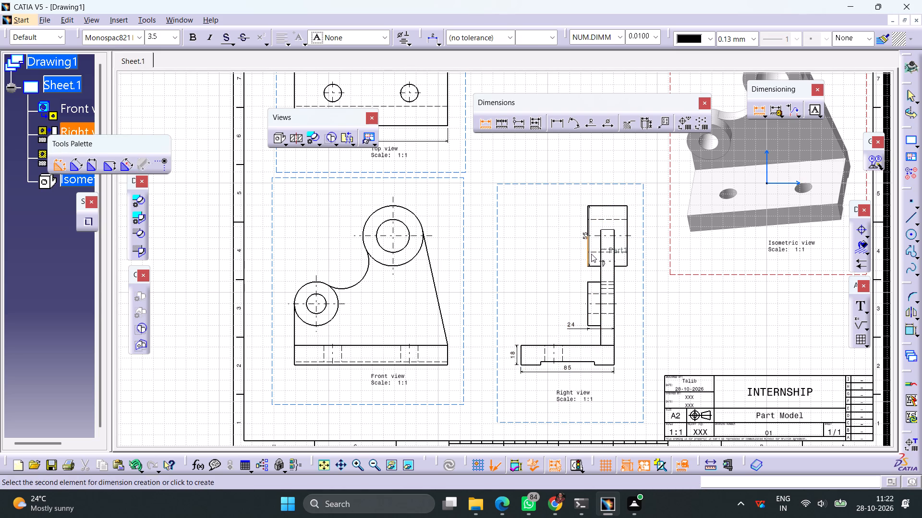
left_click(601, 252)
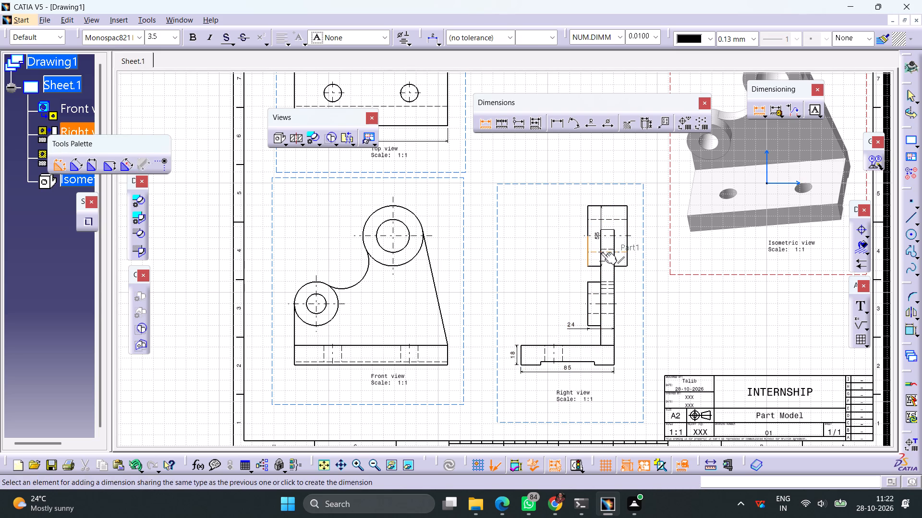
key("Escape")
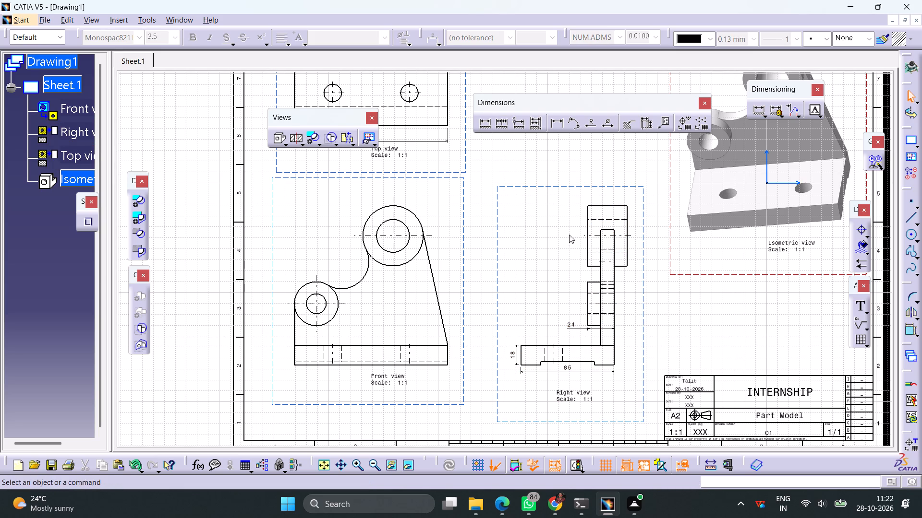
Dimension the horizontal offset between the large boss's front face and the upright web's face in the right view, placing it just below the boss.
left_click(489, 120)
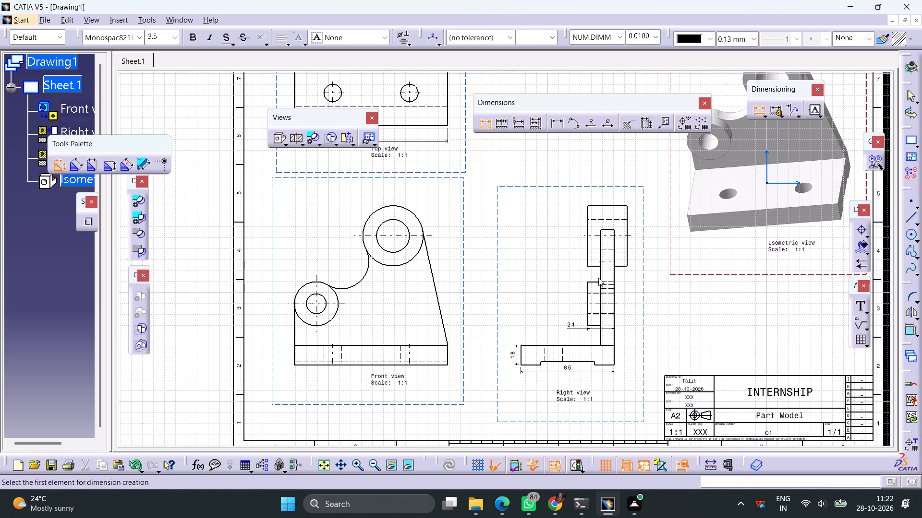
left_click(602, 274)
left_click(587, 257)
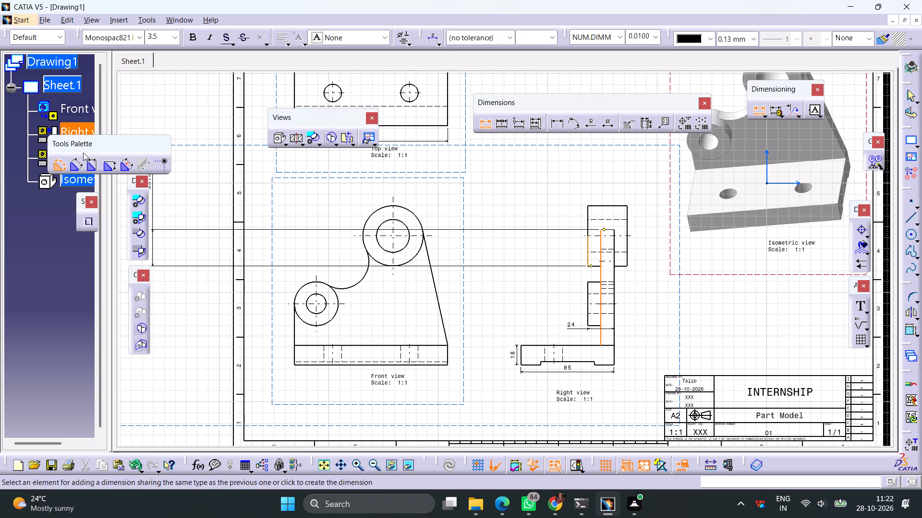
left_click(87, 165)
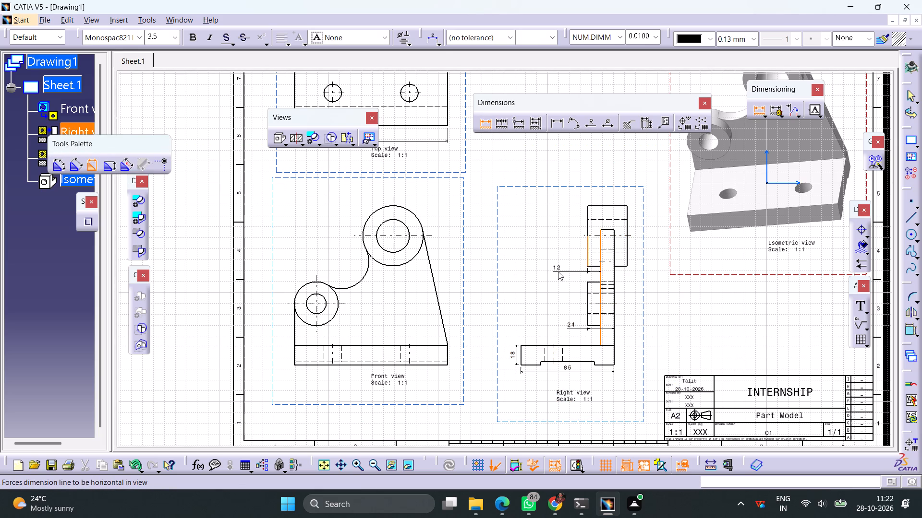
left_click(558, 271)
Dimension the large boss's length along its upper edge in the right view, placing the value above the boss.
left_click(485, 125)
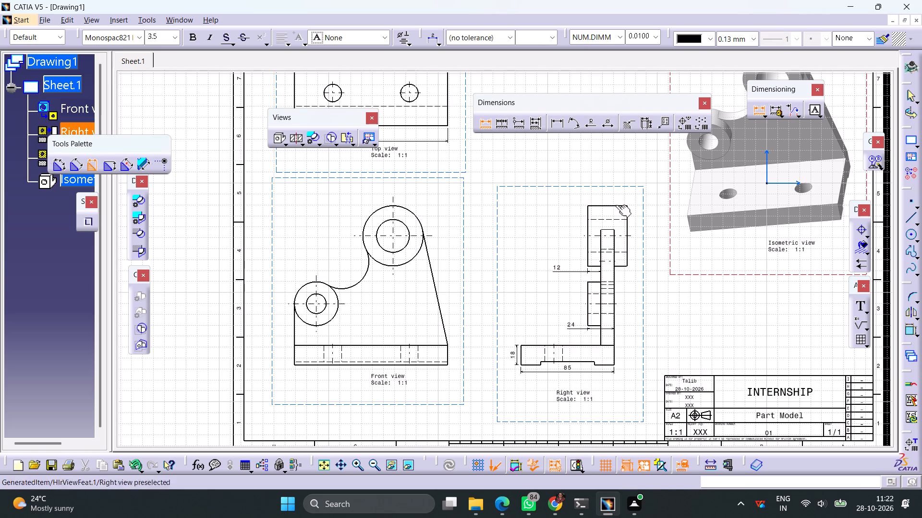
left_click(616, 205)
left_click(603, 188)
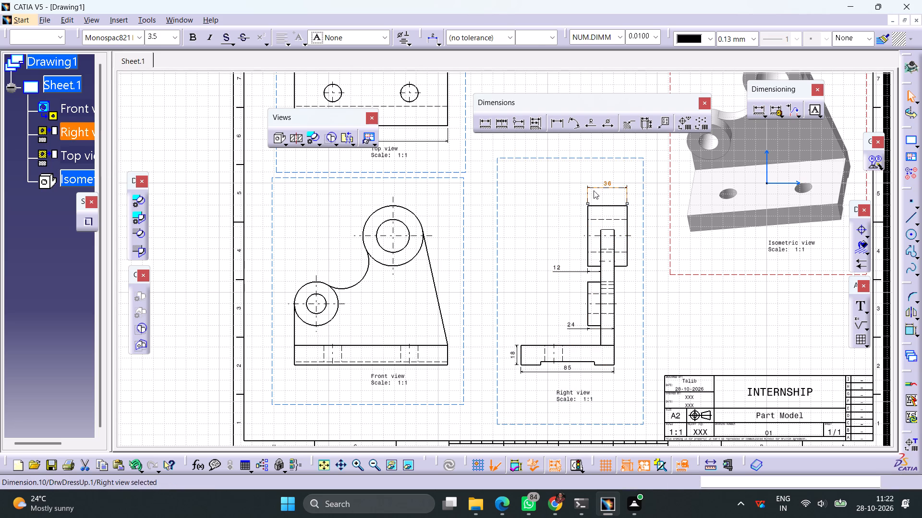
left_click(555, 202)
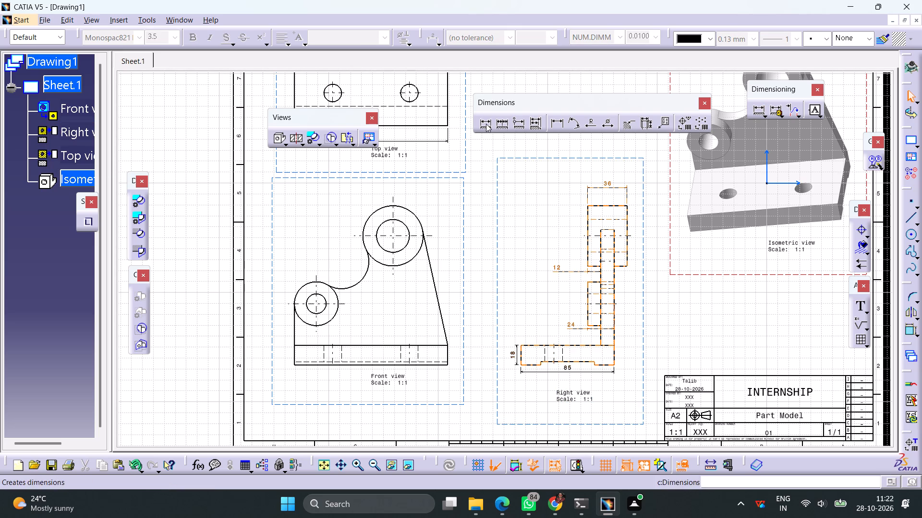
Add diameter dimensions to the bores of the large and small bosses in the front view, placing both values outside the part outline.
left_click(486, 124)
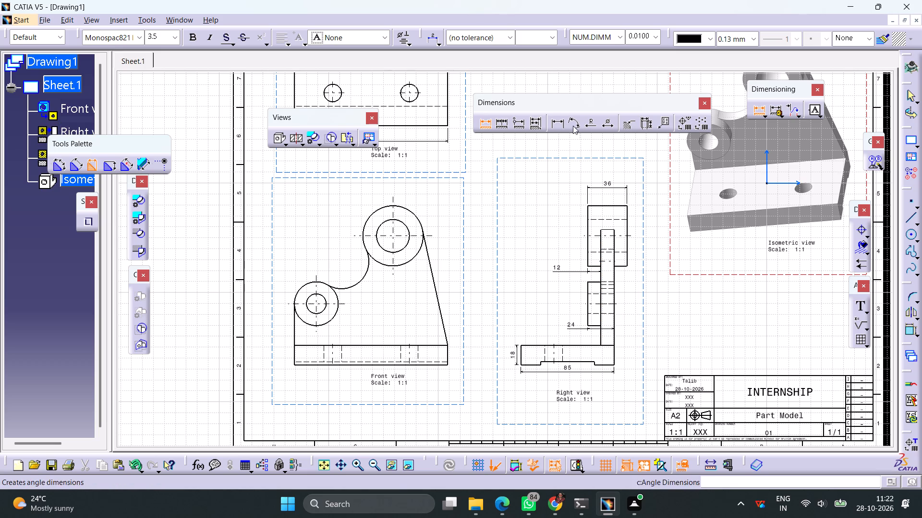
left_click(605, 125)
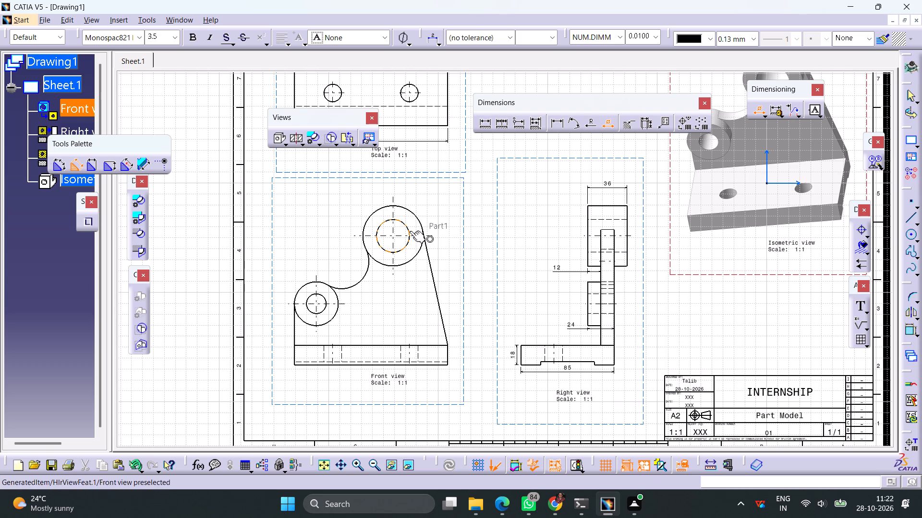
left_click(409, 231)
left_click(443, 201)
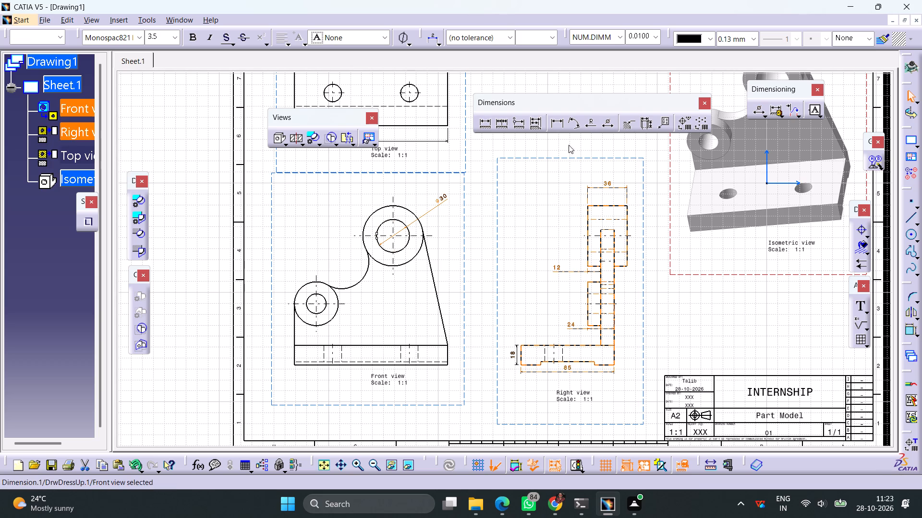
left_click(604, 124)
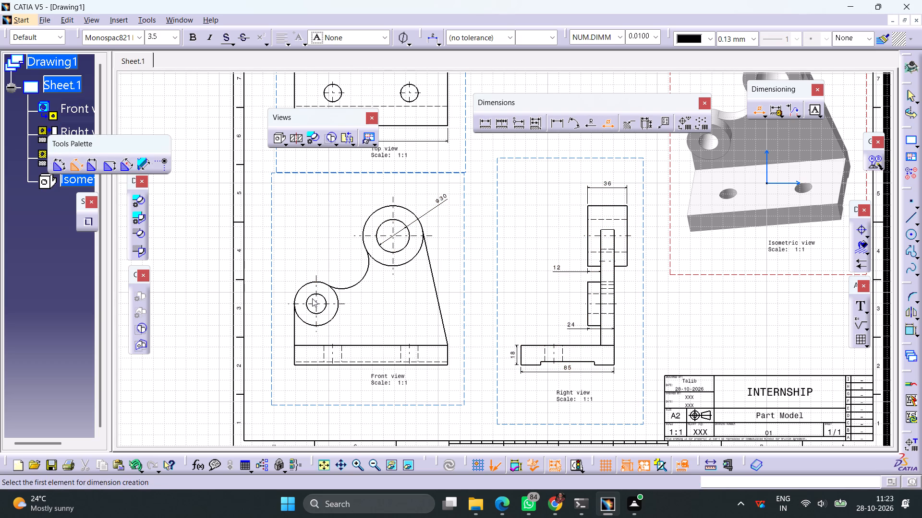
left_click(311, 297)
left_click(292, 262)
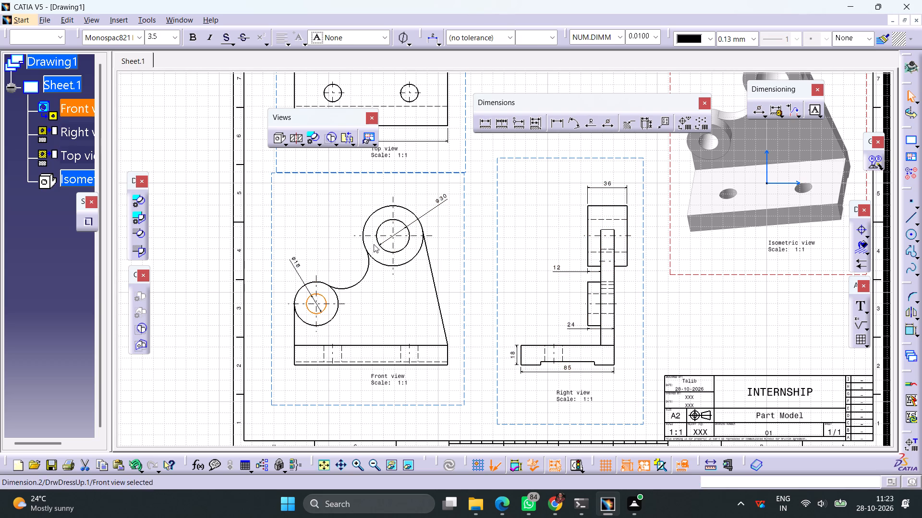
Add outer-diameter dimensions to the large and small bosses in the front view, placing each beside that boss's bore dimension.
left_click(603, 123)
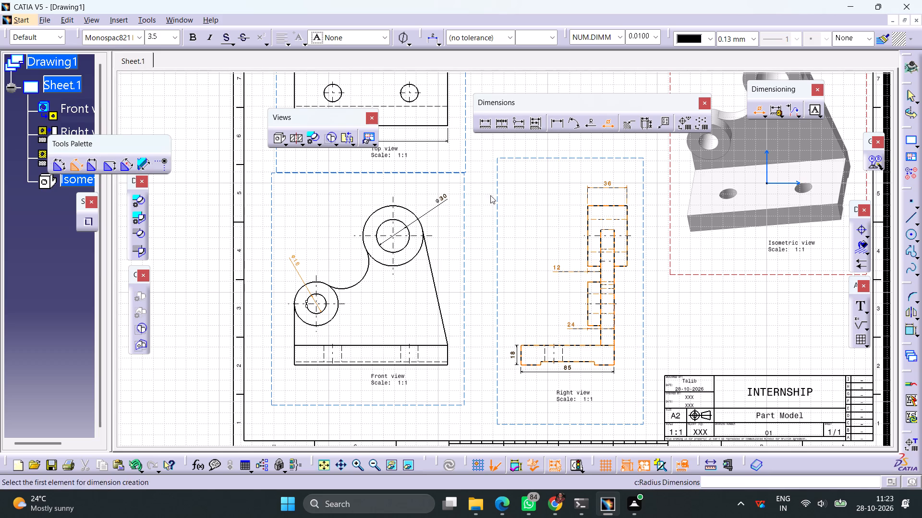
left_click(406, 212)
left_click(428, 189)
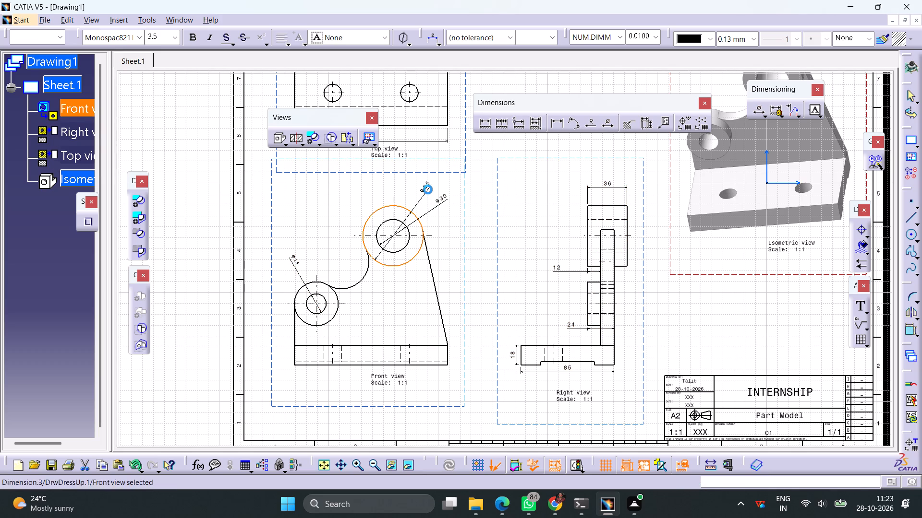
left_click(603, 124)
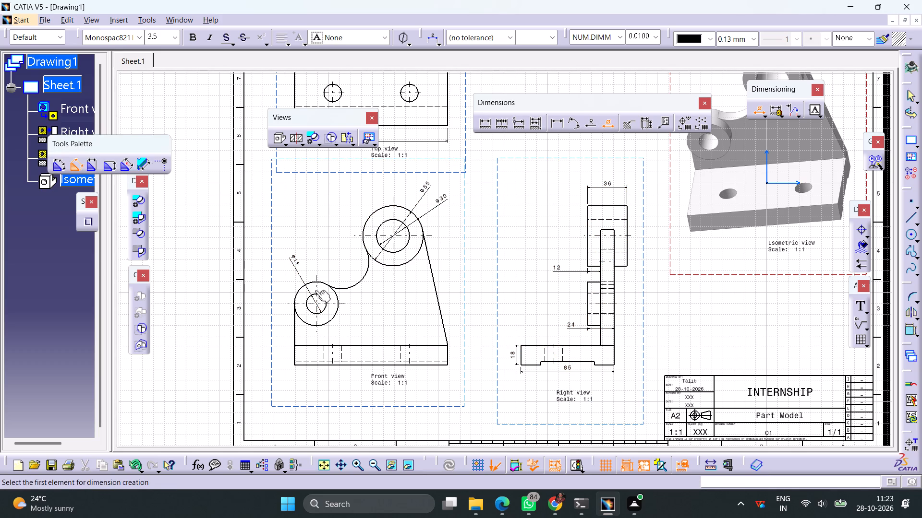
left_click(311, 284)
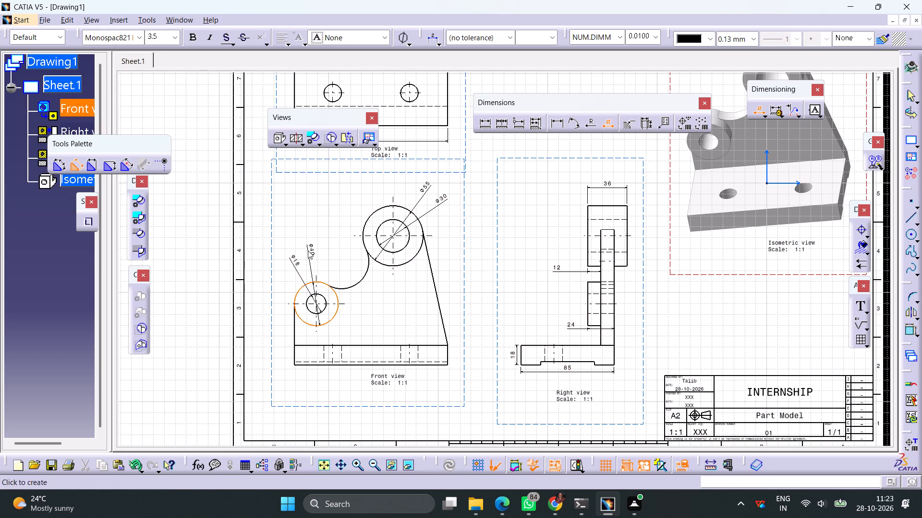
left_click(305, 249)
Dimension the horizontal distance from the base plate's right end to the large boss's centre in the front view, placing the value outside the sloped edge.
left_click(485, 128)
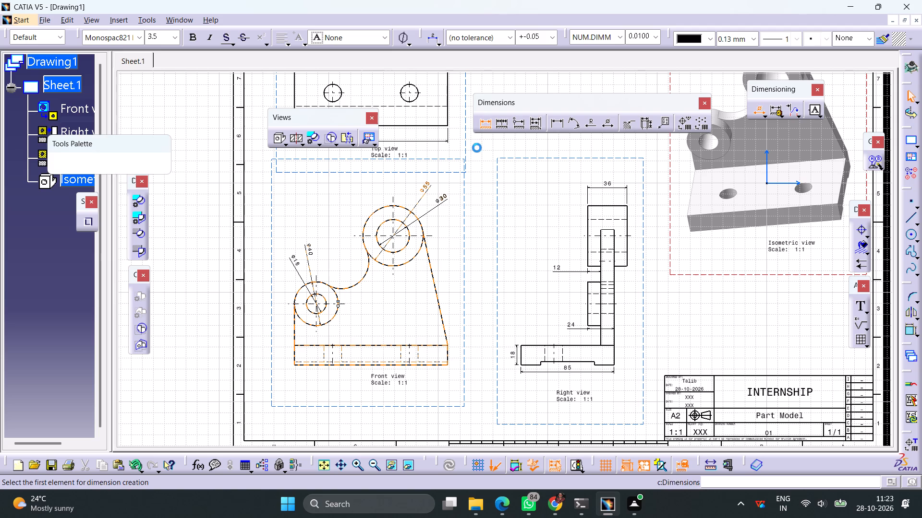
left_click(447, 355)
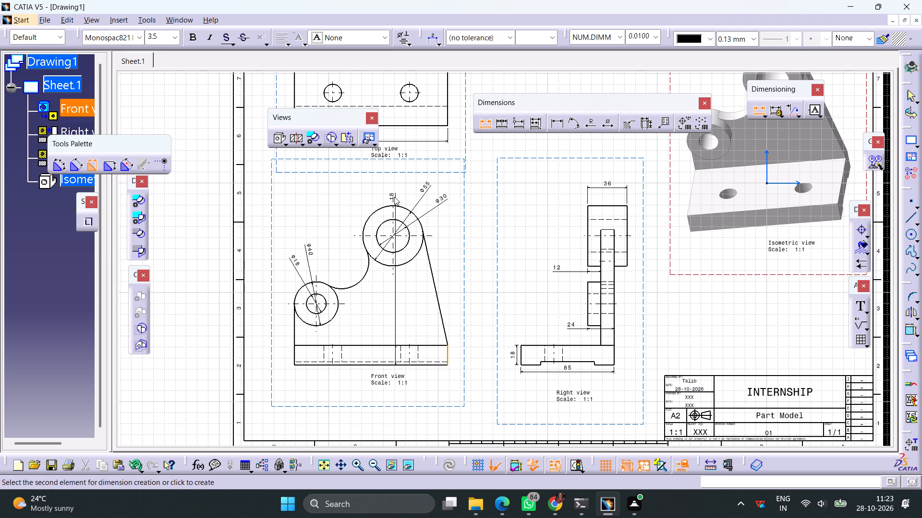
left_click(393, 198)
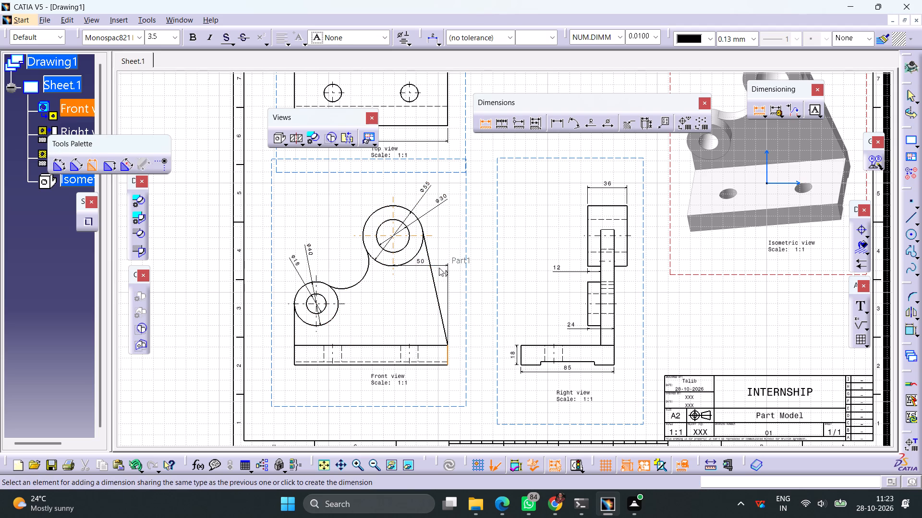
left_click(457, 249)
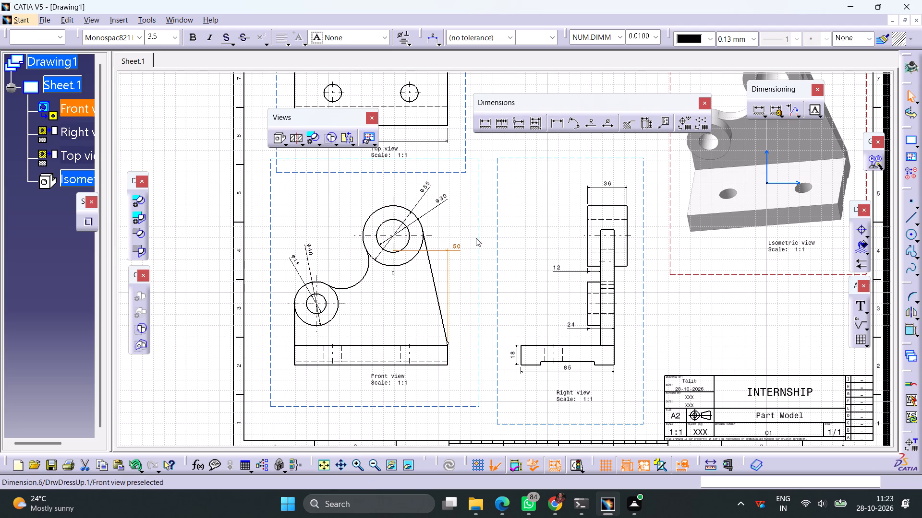
left_click(467, 223)
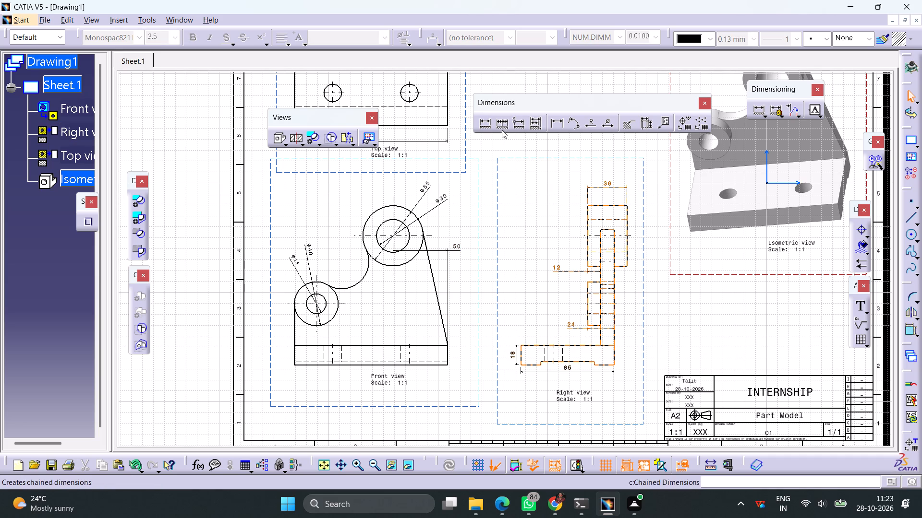
Dimension the vertical height from the base plate's top edge to the large boss's centre in the front view, placing it outside the sloped edge.
left_click(485, 125)
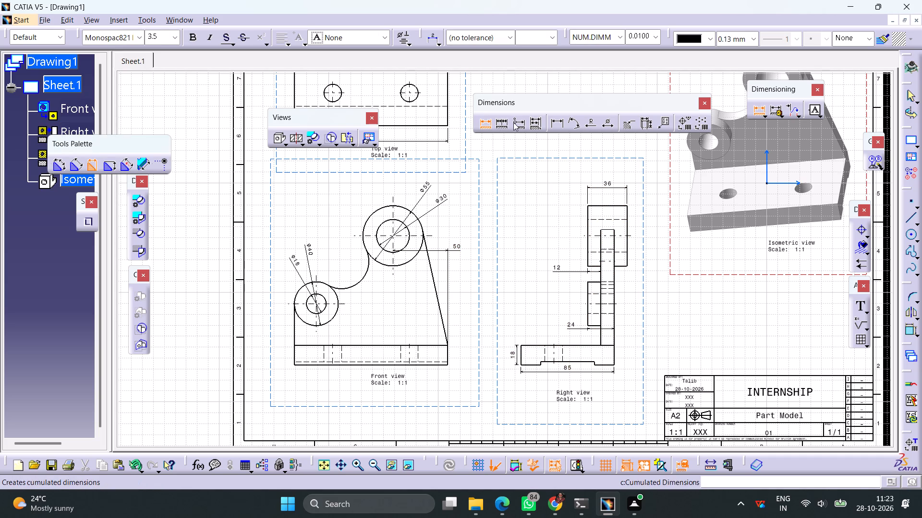
left_click(378, 345)
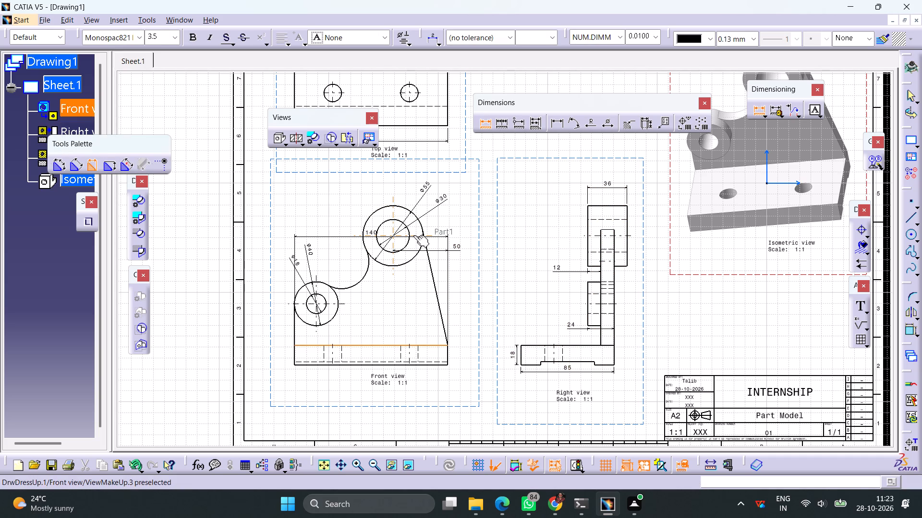
left_click(413, 235)
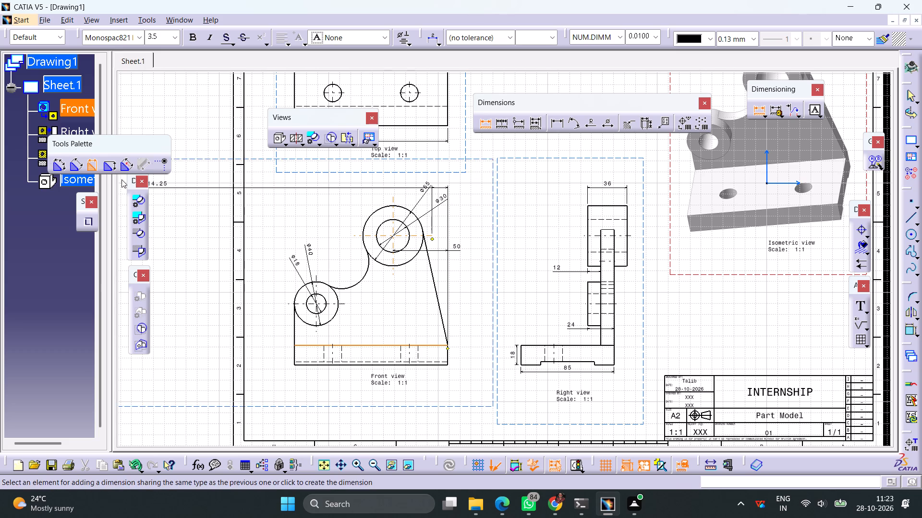
left_click(109, 166)
left_click(473, 278)
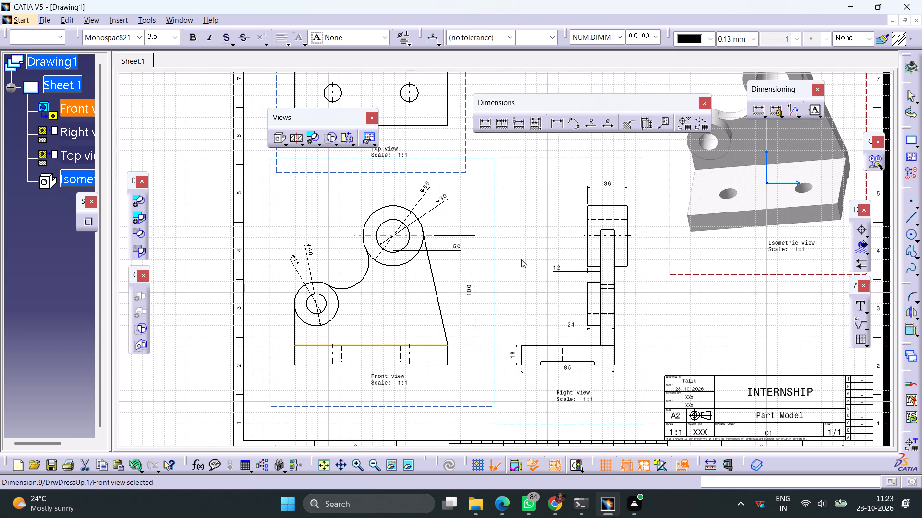
Dimension the vertical height from the base plate's top edge to the small boss's centre, placing it outside the front view's left edge.
left_click(486, 123)
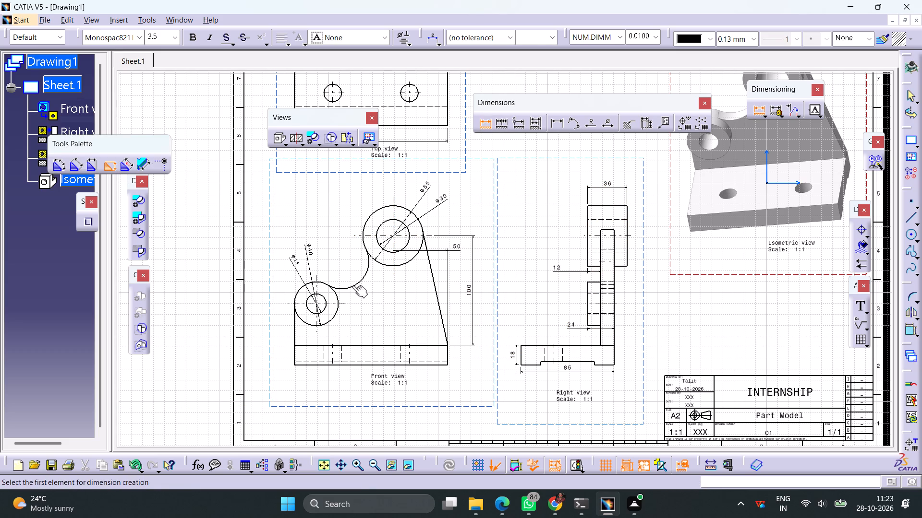
left_click(352, 346)
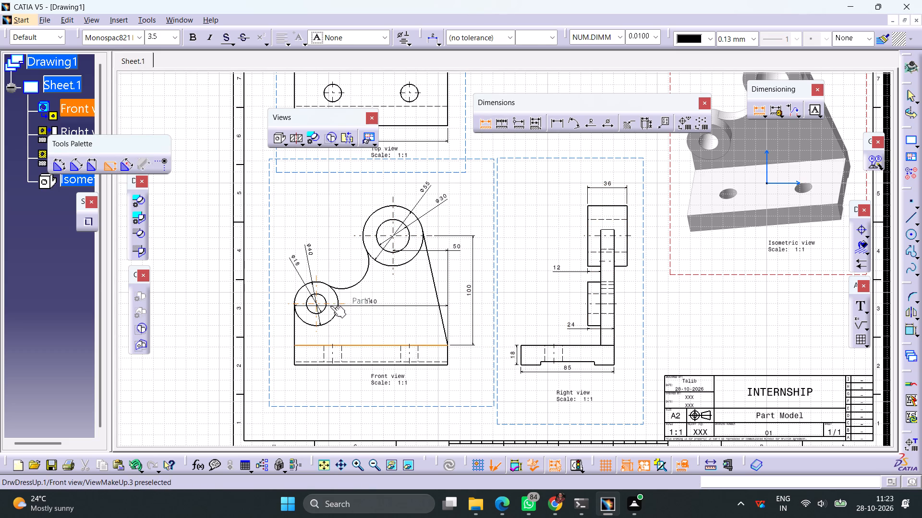
left_click(330, 306)
left_click(276, 320)
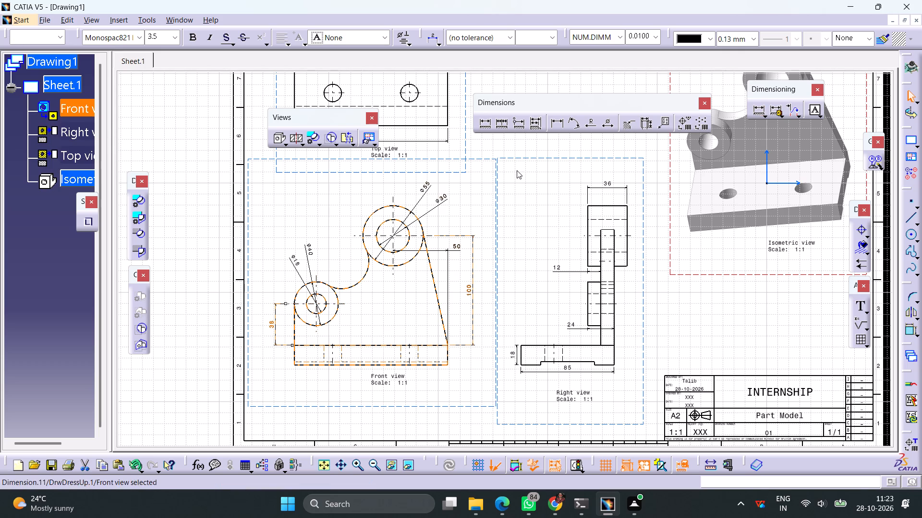
Dimension the horizontal distance from the web's left edge to the small boss's centre in the front view, placing it just below the boss.
left_click(484, 125)
left_click(295, 332)
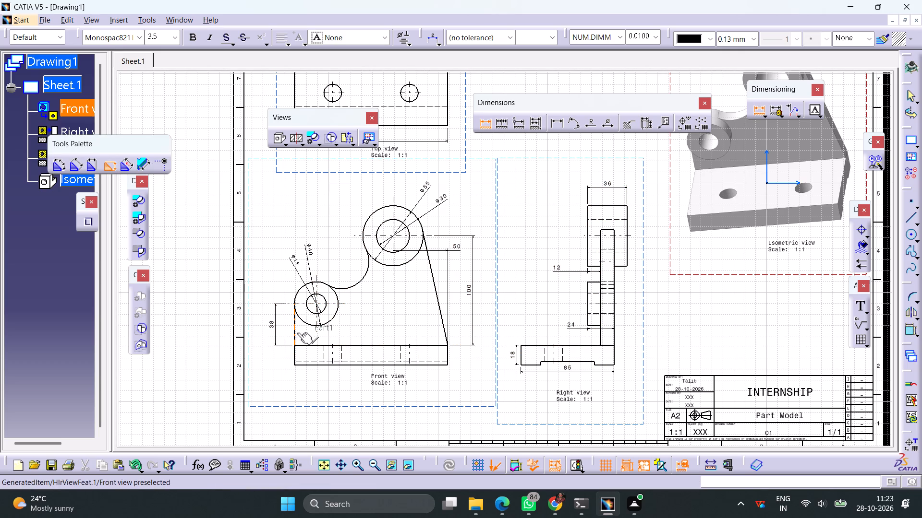
left_click(317, 325)
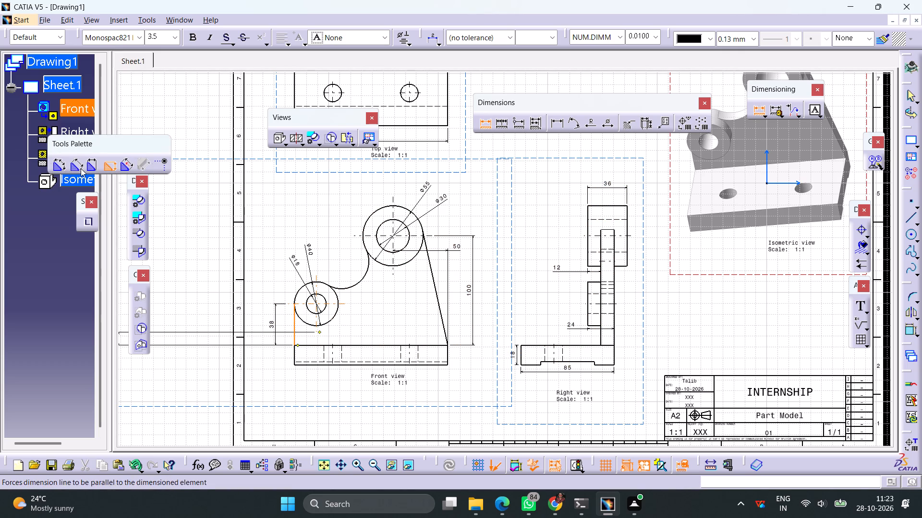
left_click(56, 167)
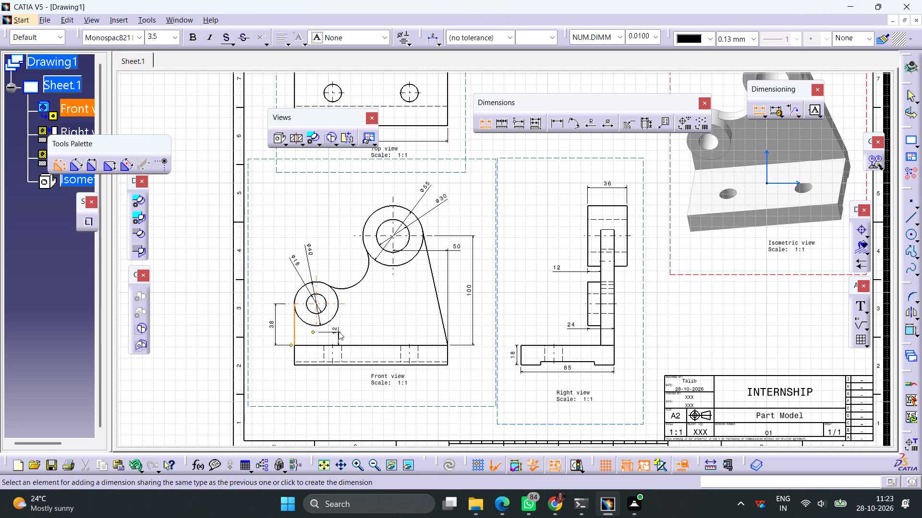
left_click(284, 330)
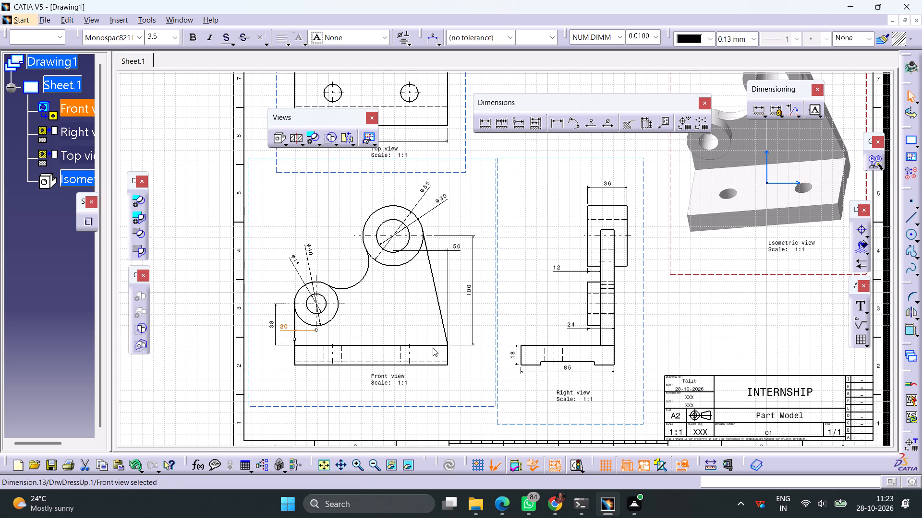
middle_click_drag(472, 289, 460, 350, "ctrl")
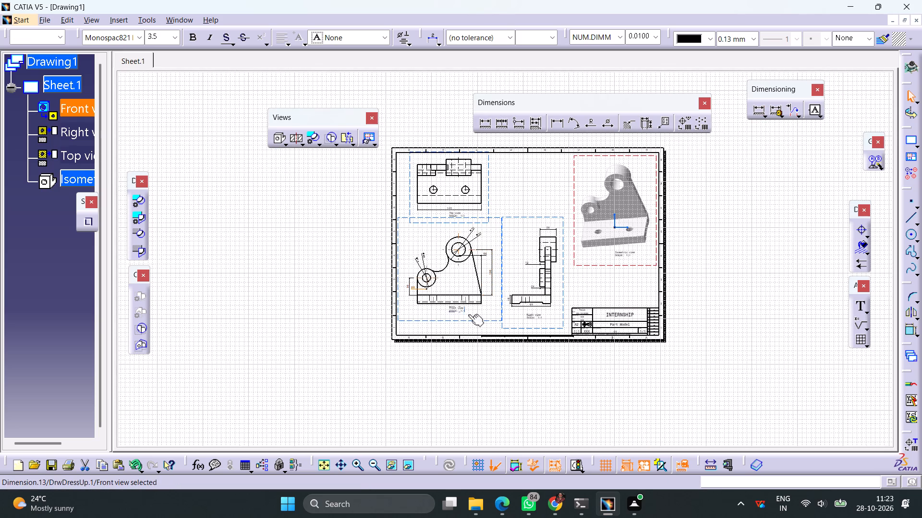
Dimension the vertical distance from the base plate's front edge to the right-hand hole's centre in the top view, placing it outside the right edge.
middle_click_drag(488, 268, 444, 361)
middle_click_drag(434, 363, 447, 318, "ctrl")
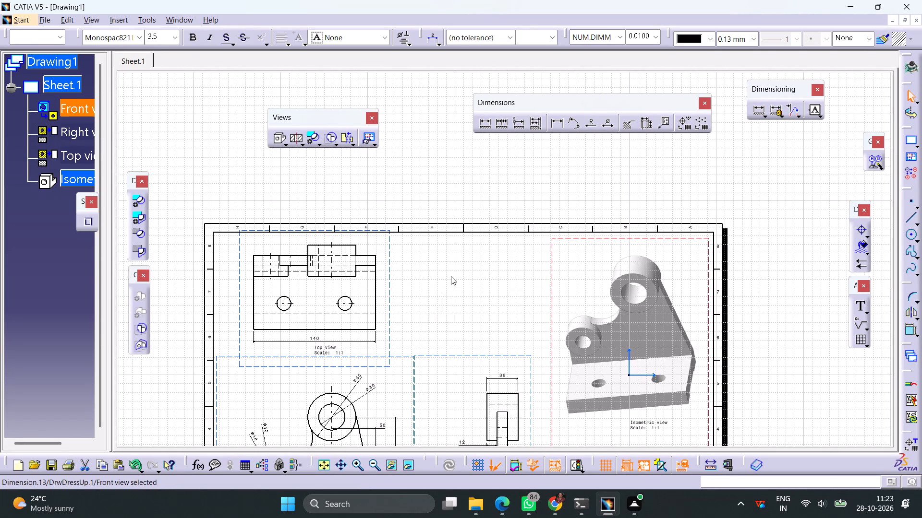
left_click(485, 122)
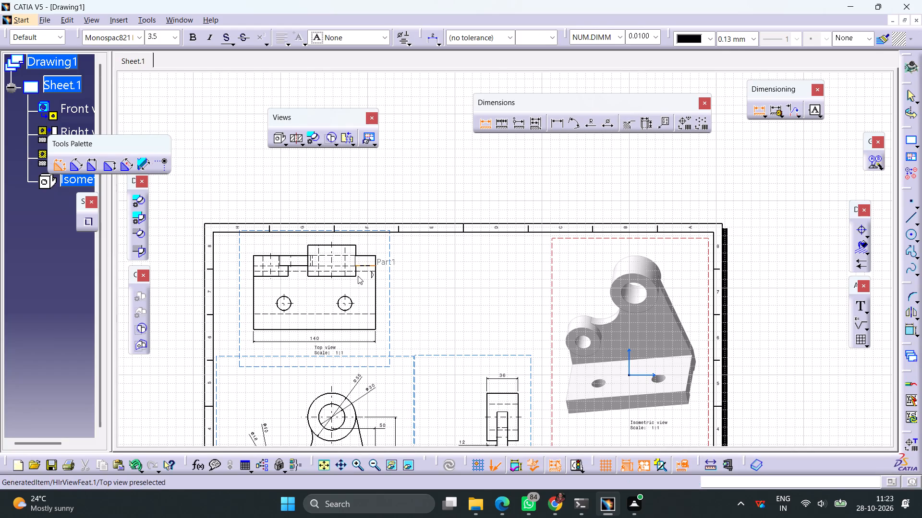
middle_click_drag(364, 314, 366, 308, "ctrl")
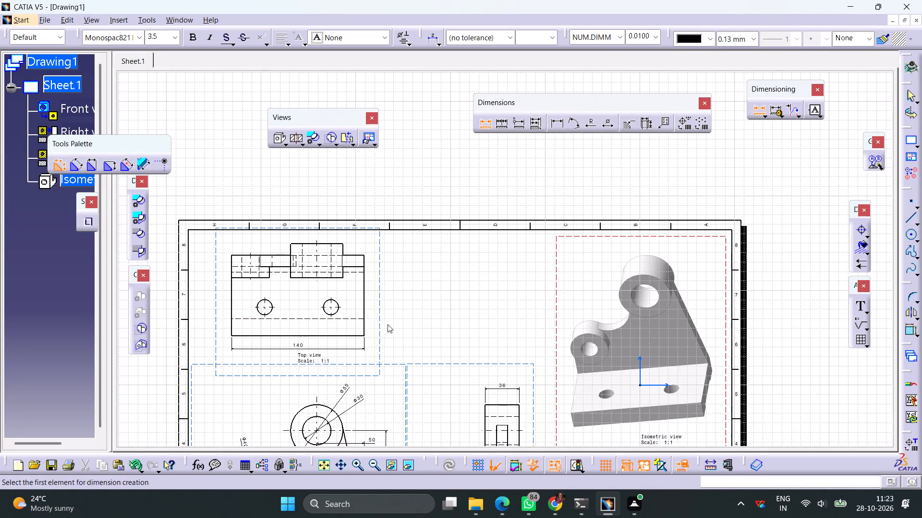
middle_click_drag(388, 324, 434, 260)
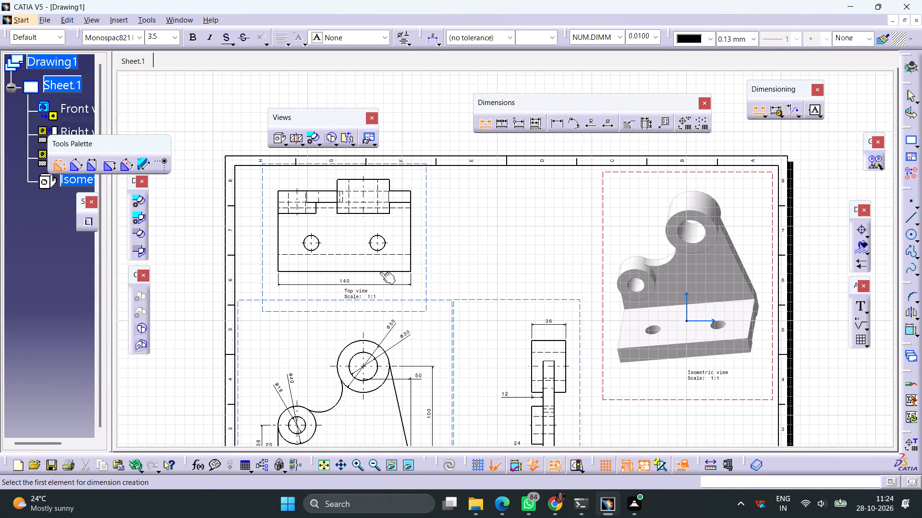
left_click(377, 270)
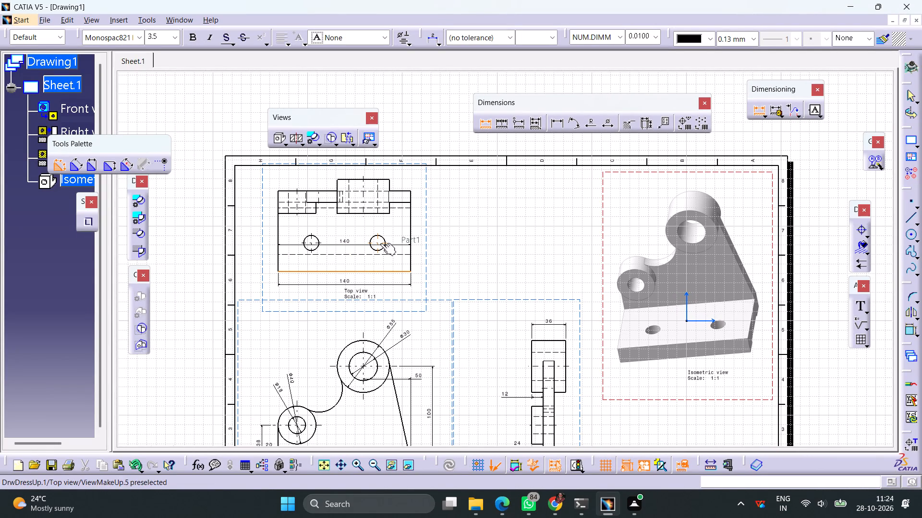
left_click(380, 243)
left_click(430, 252)
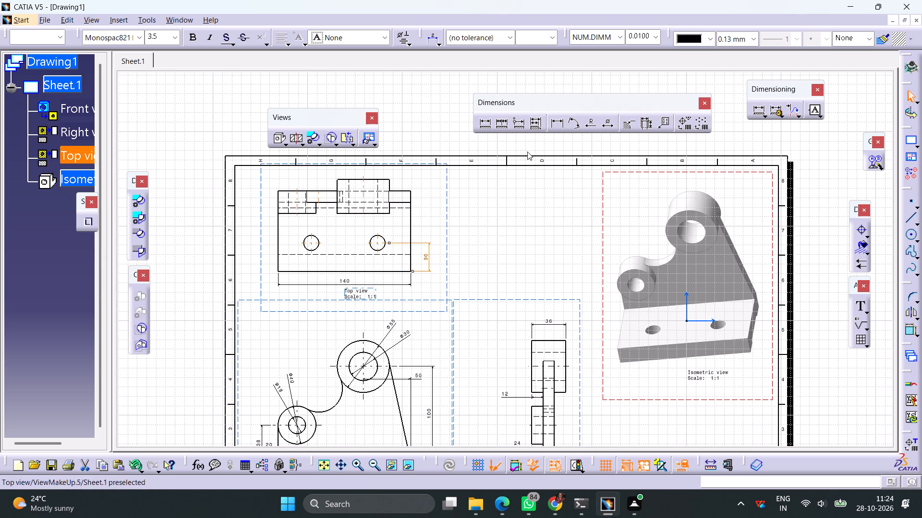
Dimension the horizontal distance from the base plate's left edge to the left-hand hole's centre, placing it just below the top view outline.
left_click(486, 126)
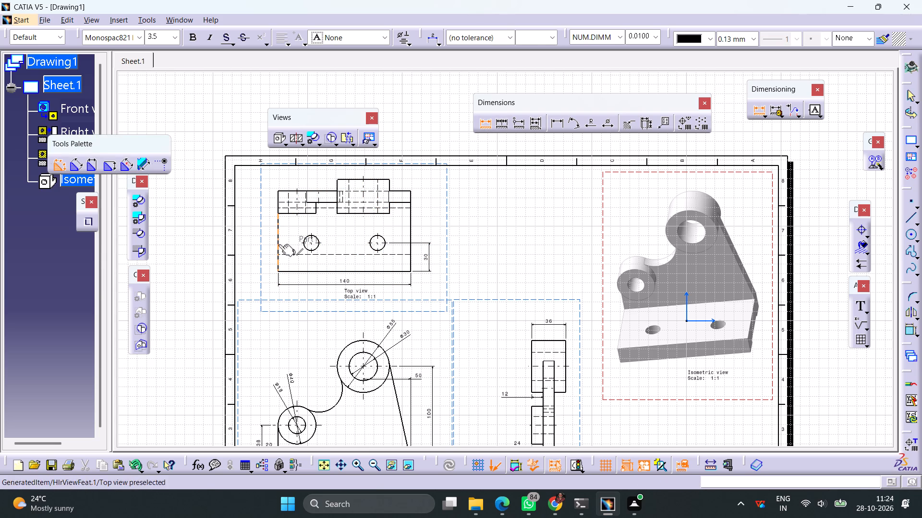
left_click(279, 244)
left_click(312, 239)
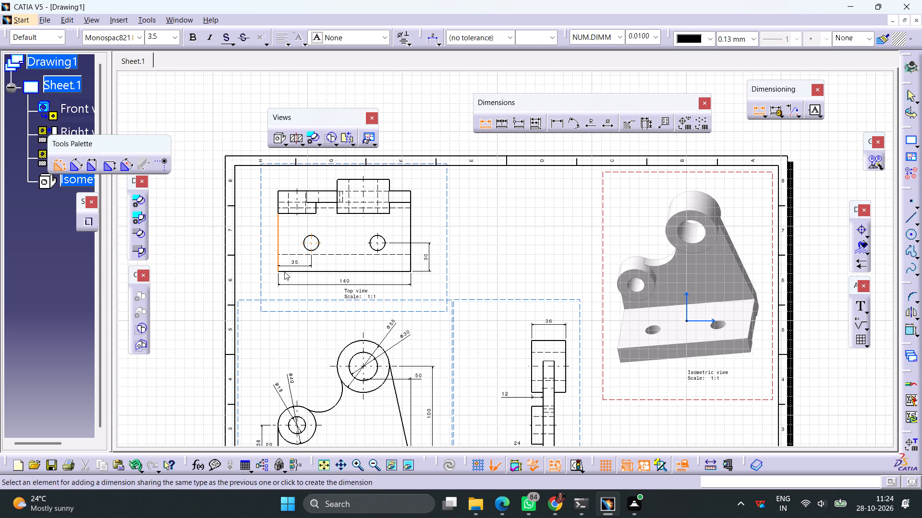
left_click(290, 280)
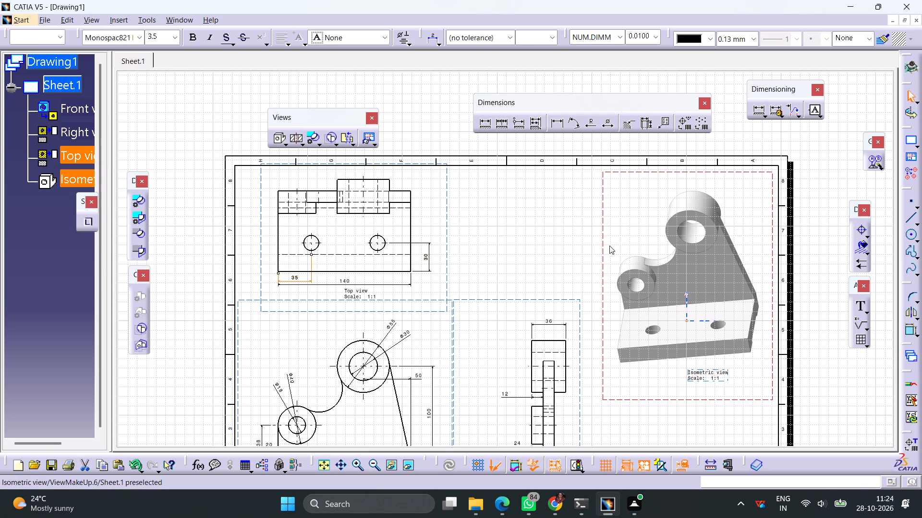
Add a diameter dimension to the left-hand base plate hole in the top view, placing it outside the left edge.
left_click(611, 124)
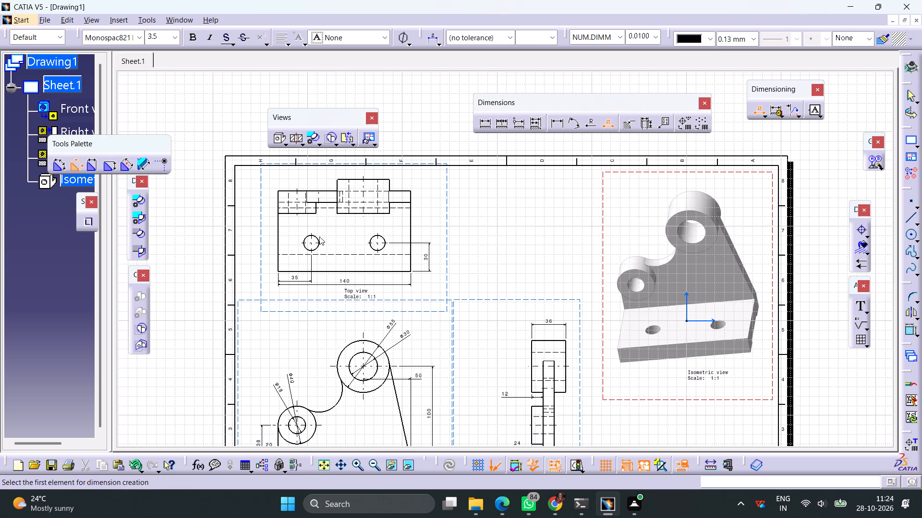
left_click(303, 237)
left_click(267, 237)
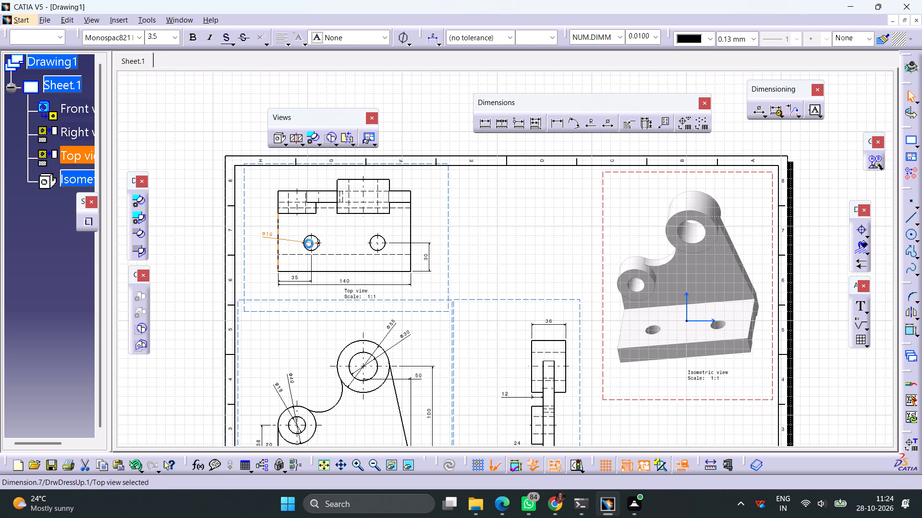
Hide the sheet's grid and the frames around the drawing views.
middle_click_drag(539, 228, 540, 273, "ctrl")
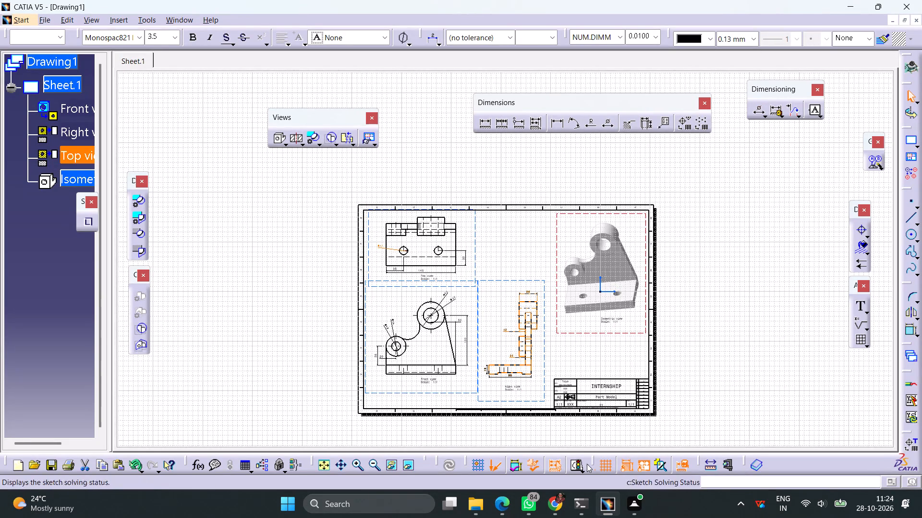
left_click(607, 464)
left_click(650, 469)
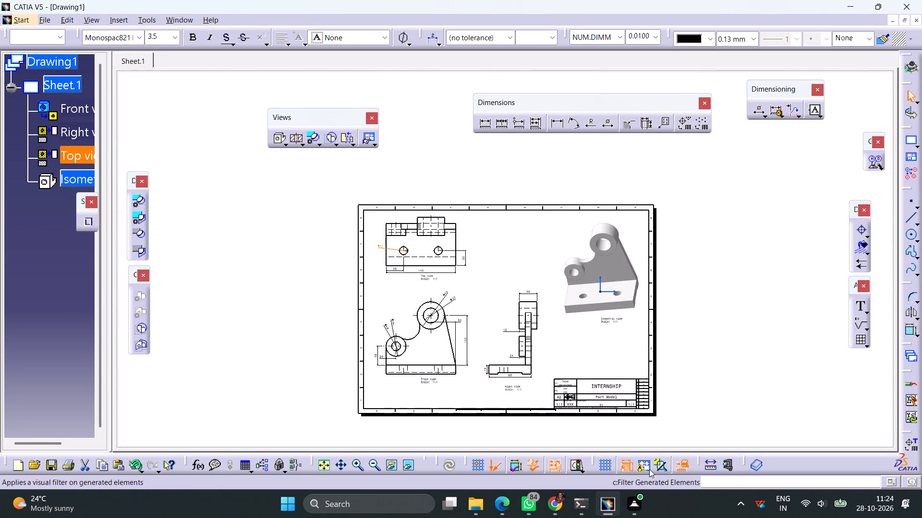
Save the drawing as Drawing1 in CATDrawing format in the internship folder, proceeding without saving the modified document it points to.
left_click(49, 24)
left_click(87, 129)
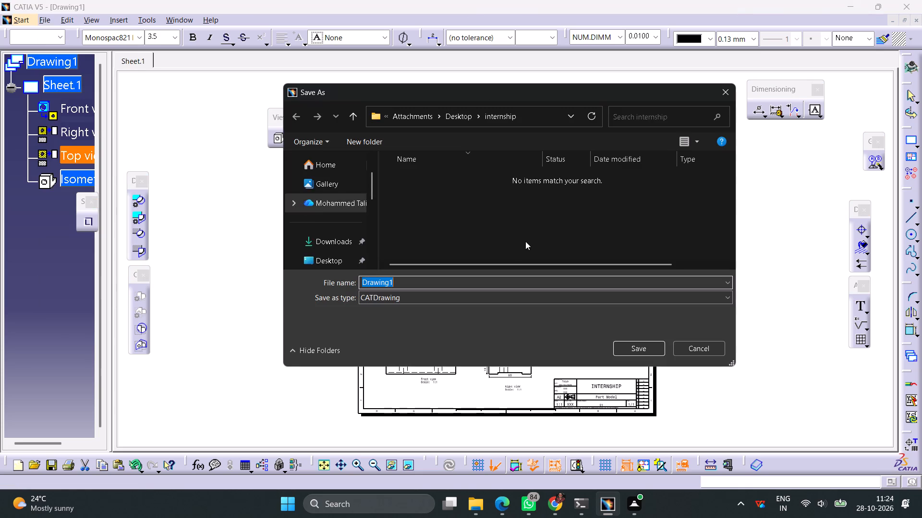
left_click(640, 346)
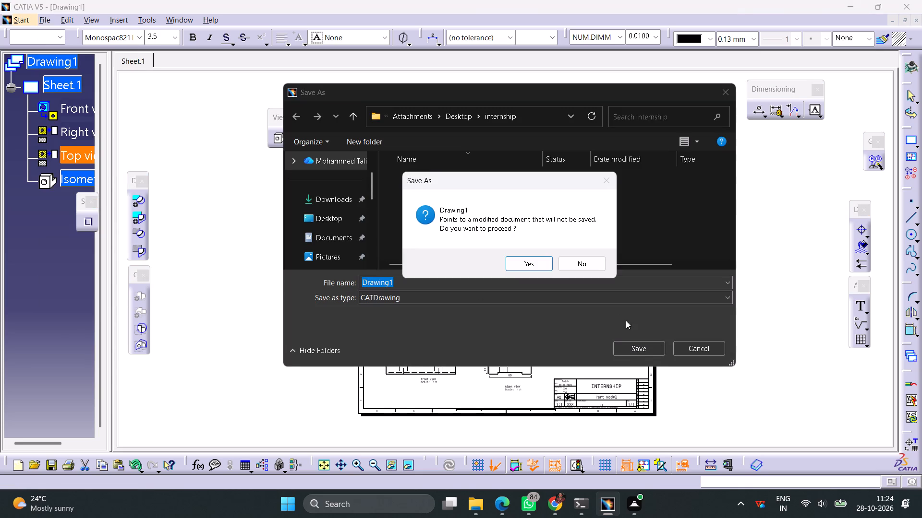
left_click(540, 265)
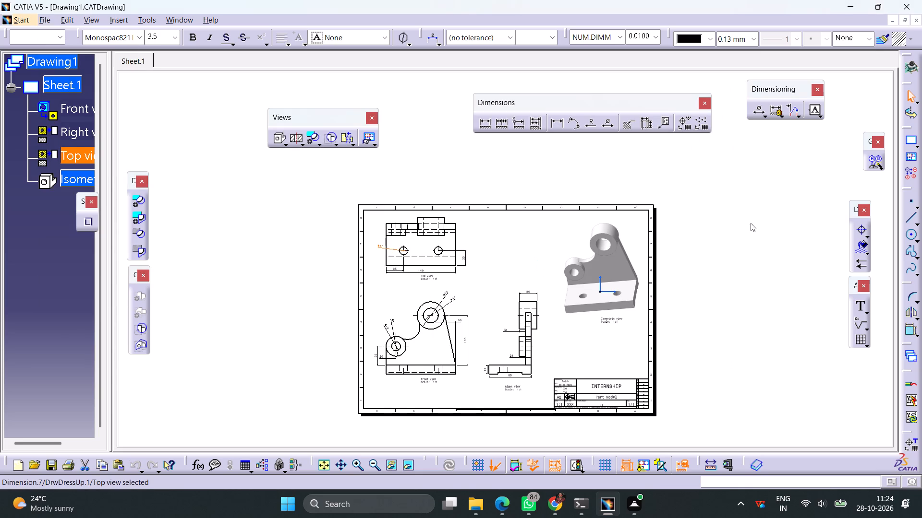
Close the Drawing1 drawing and the Part1 part document.
left_click(917, 19)
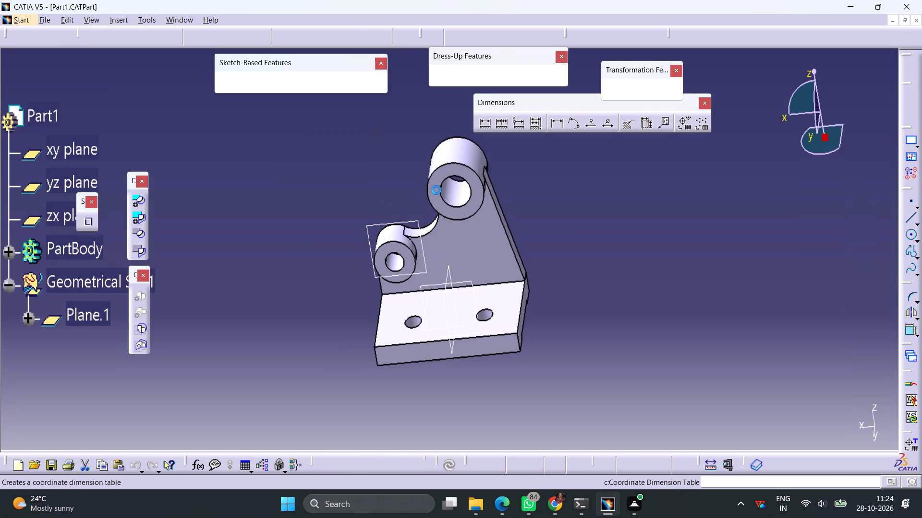
left_click(481, 279)
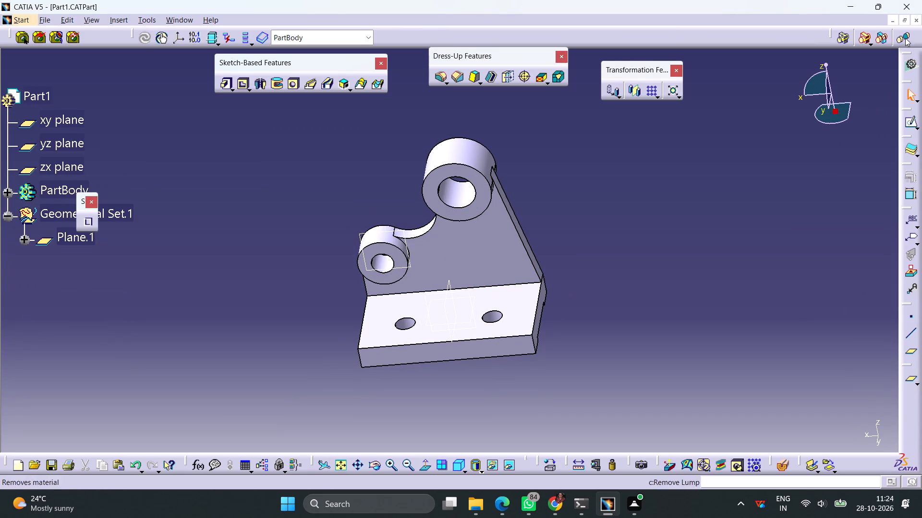
left_click(914, 21)
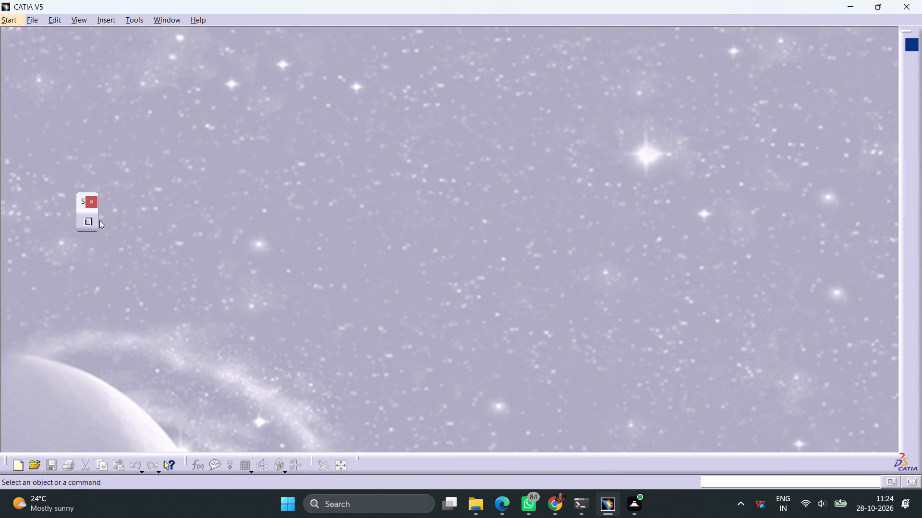
Stop the macro recording.
left_click(87, 222)
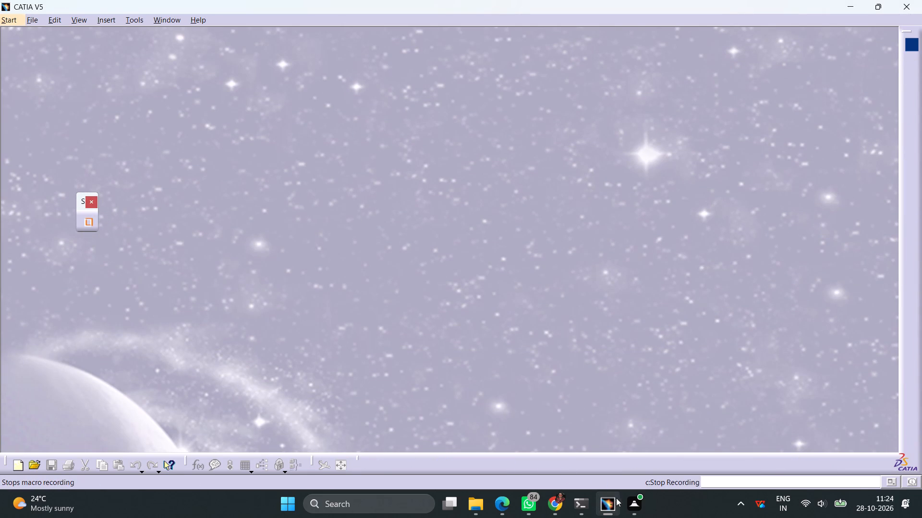